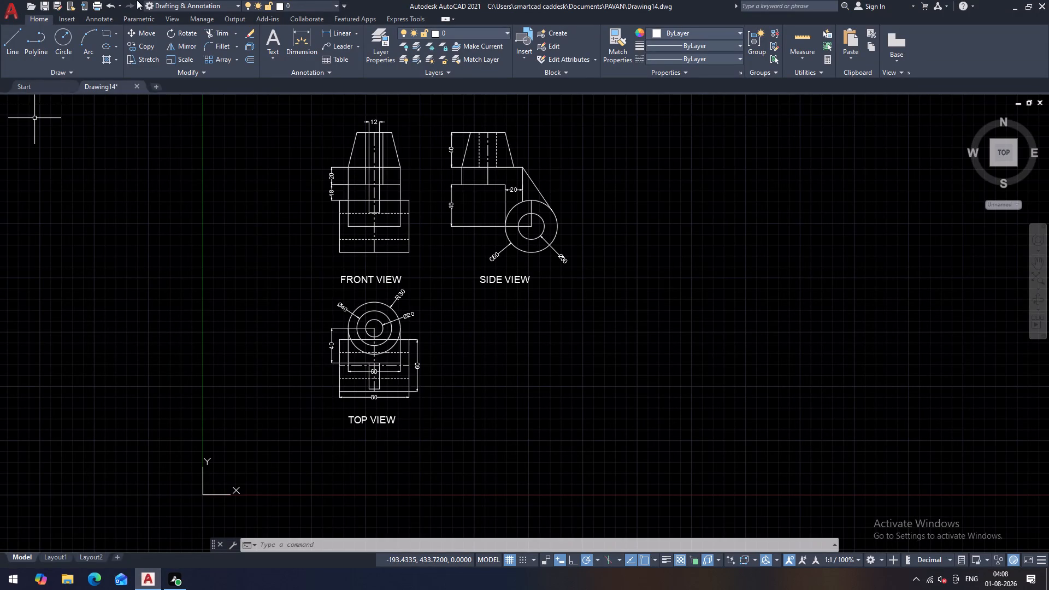
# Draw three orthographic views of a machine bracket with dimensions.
# Create a new blank drawing alongside Drawing14.
pyautogui.click(137, 85)
pyautogui.click(609, 253)
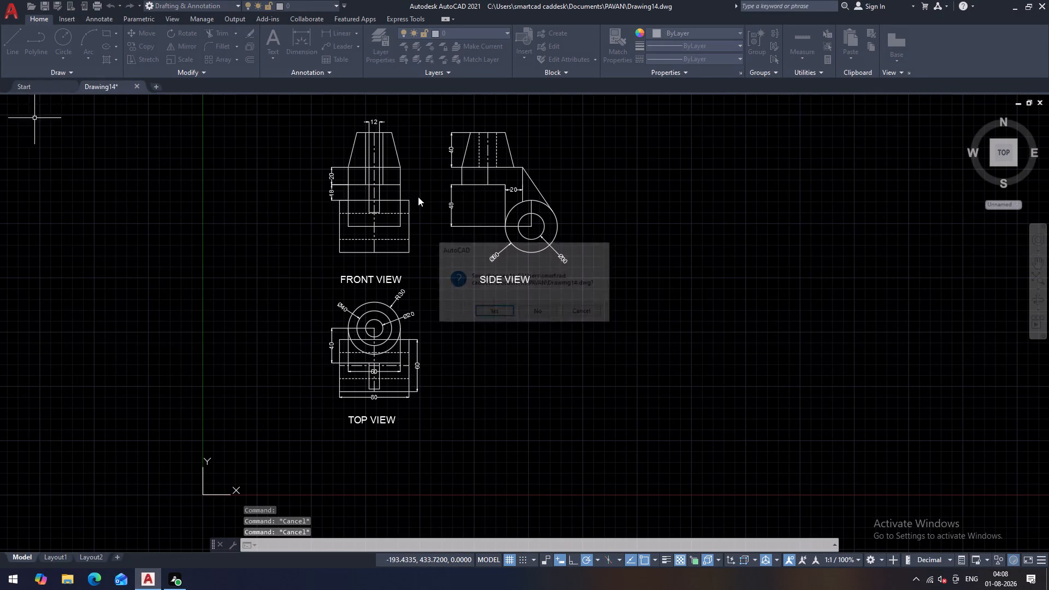
pyautogui.click(160, 86)
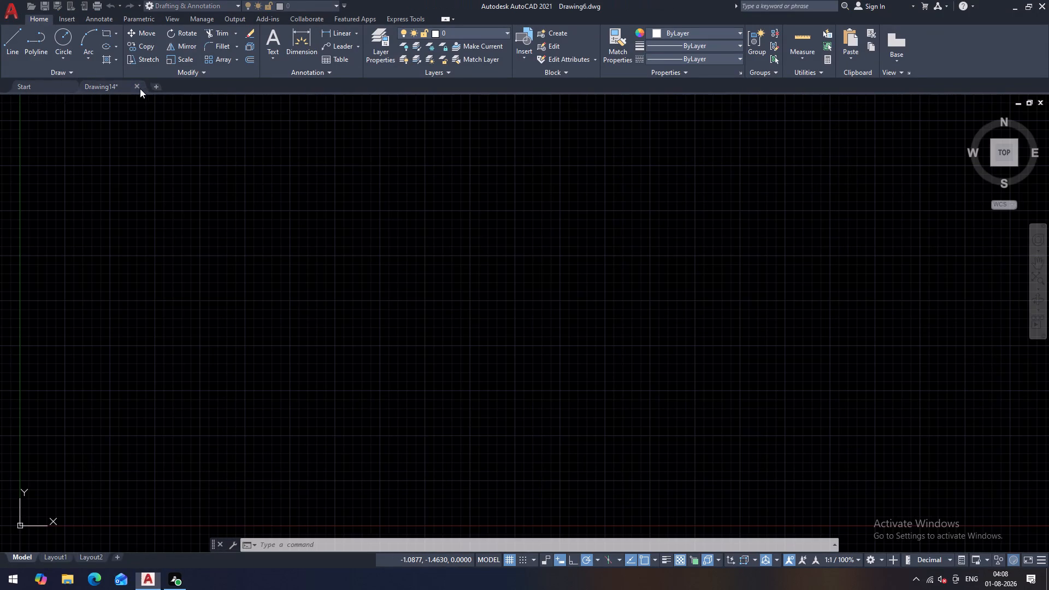
# Close Drawing14 without saving its changes.
pyautogui.click(138, 86)
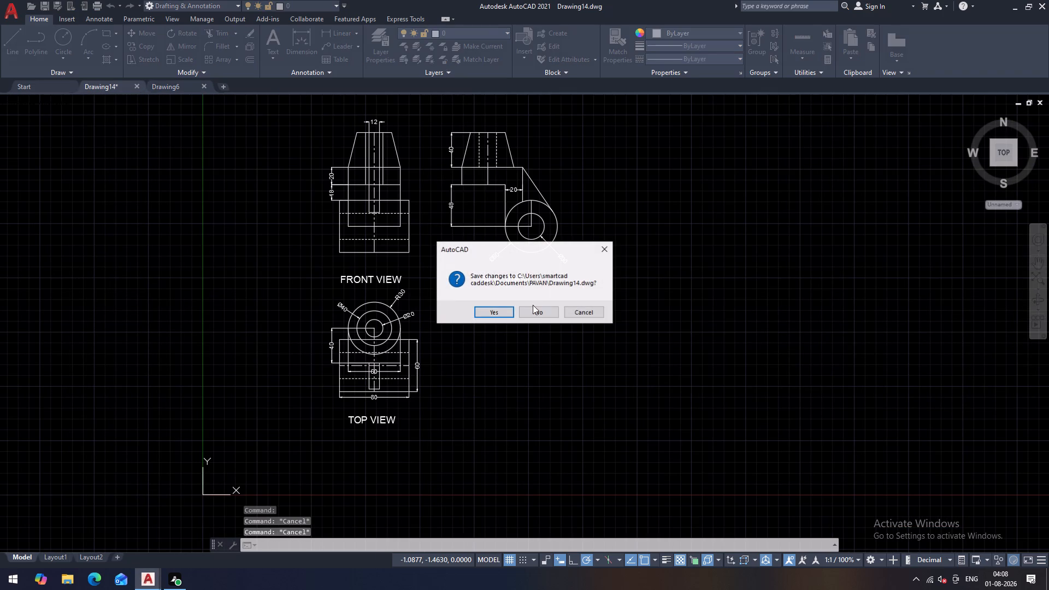
pyautogui.click(531, 308)
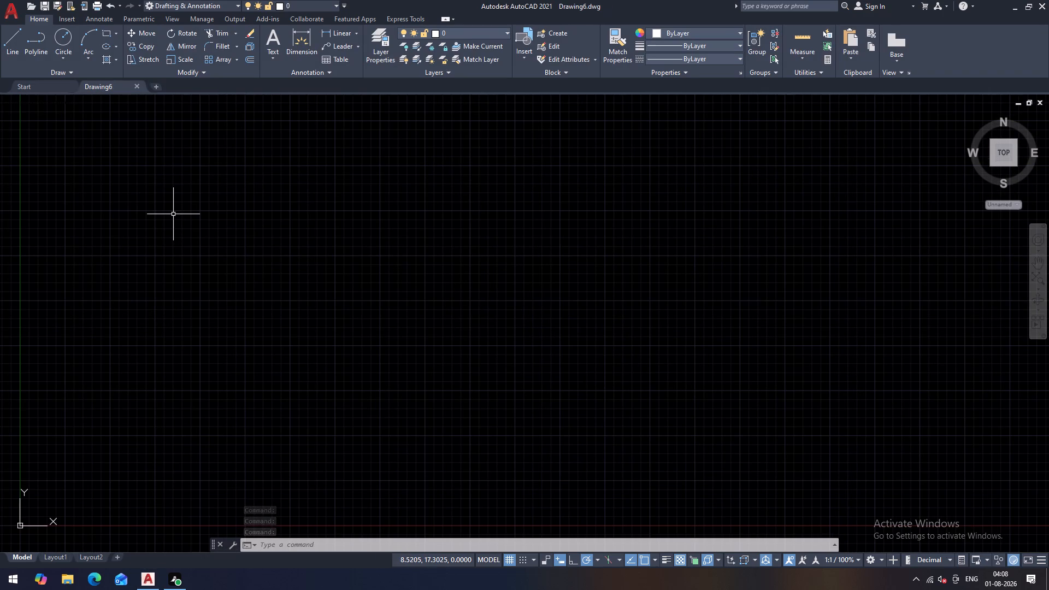
# Set the model space limits with the default lower-left corner and the upper-right corner at 200,200.
pyautogui.write('LIM')
pyautogui.press('space')
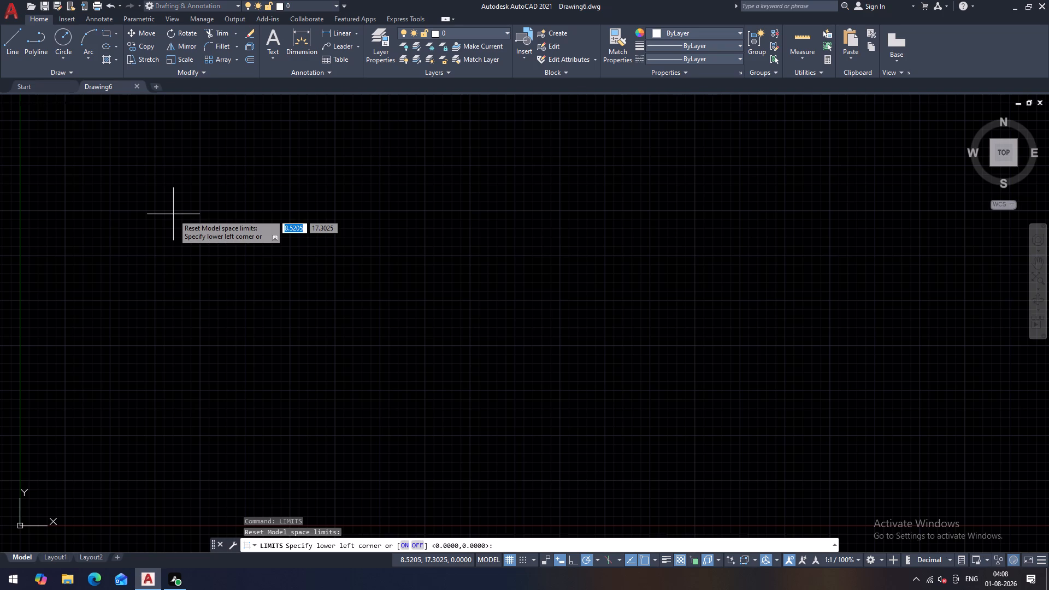
pyautogui.press('Return')
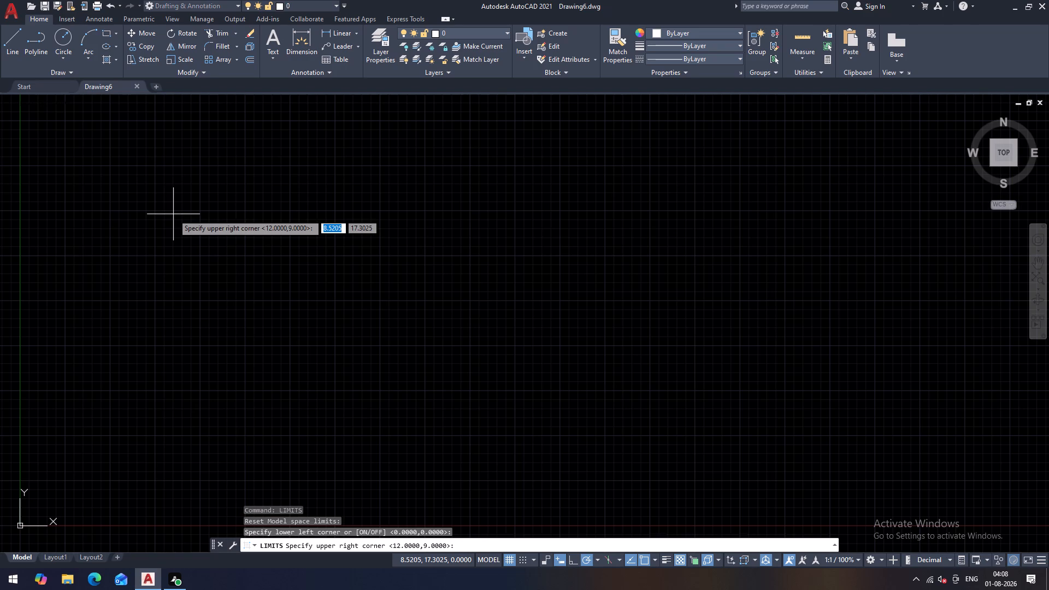
pyautogui.write('200')
pyautogui.press(',')
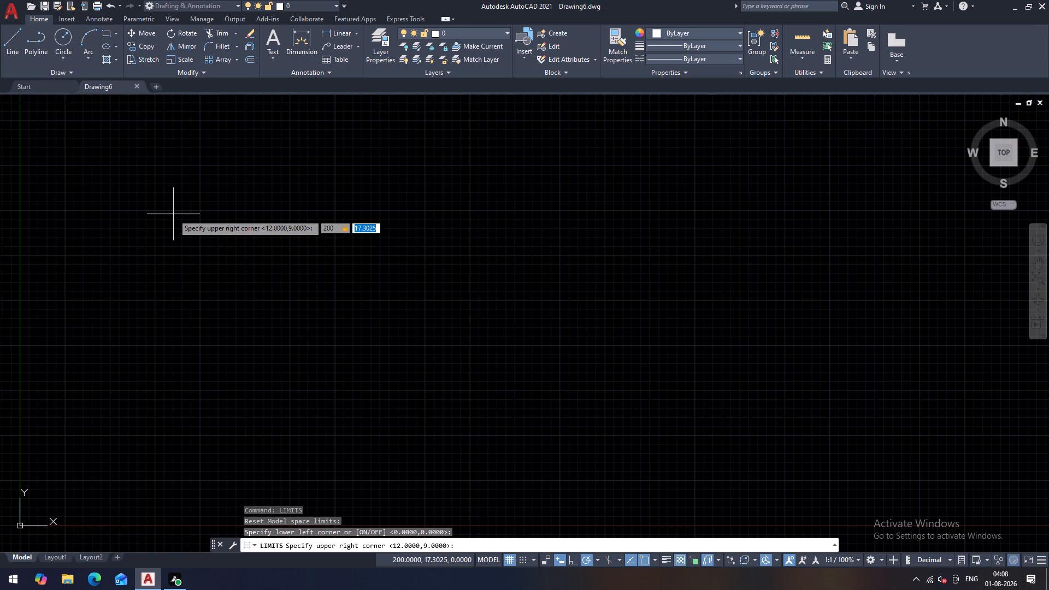
pyautogui.write('200')
pyautogui.press('Return')
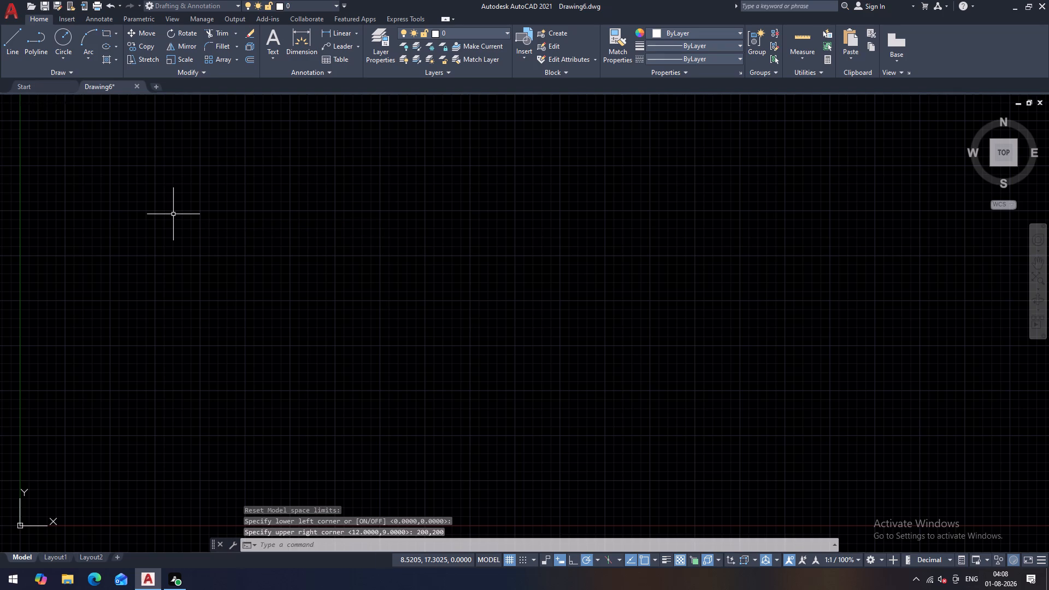
# Draw connected lines: a 194 horizontal base, 80 up at its right end, 18 back left, and straight down to the base.
pyautogui.write('Z A')
pyautogui.press('space')
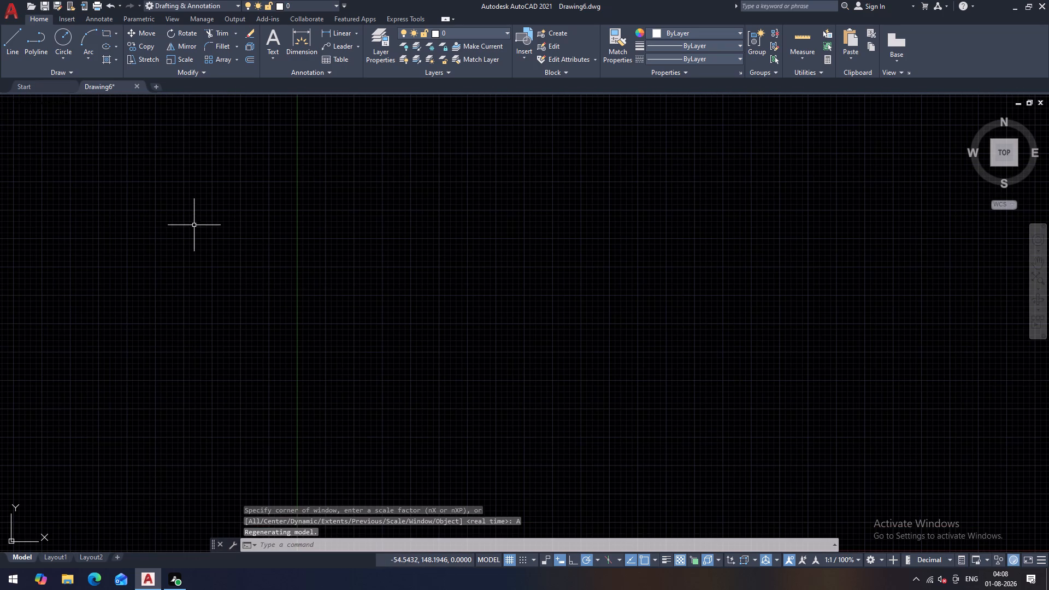
pyautogui.moveTo(583, 316); pyautogui.dragTo(238, 305, button='middle')
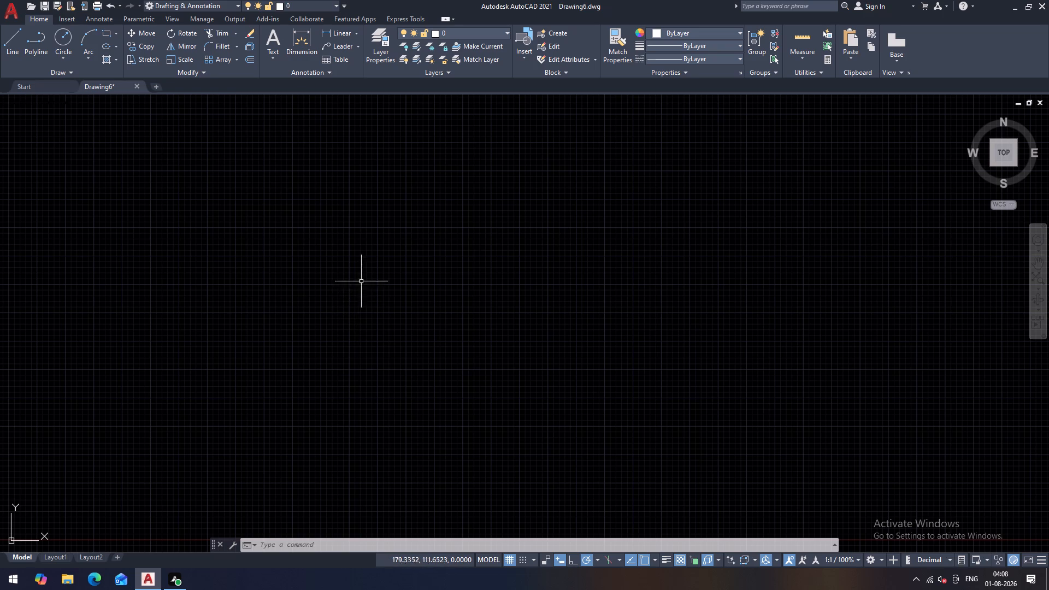
pyautogui.press('l')
pyautogui.press('space')
pyautogui.click(252, 309)
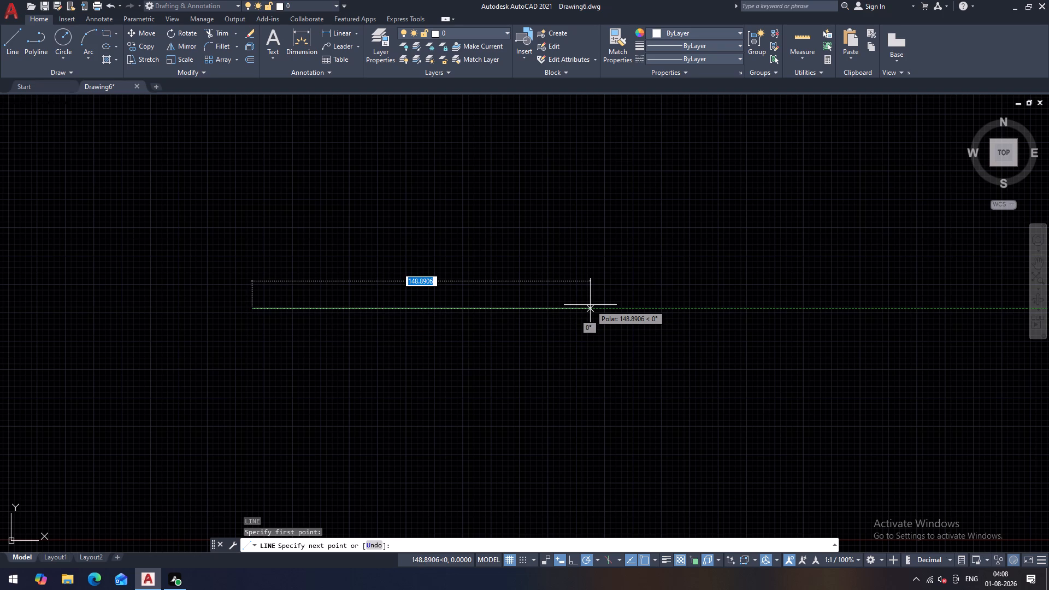
pyautogui.write('194')
pyautogui.press('Return')
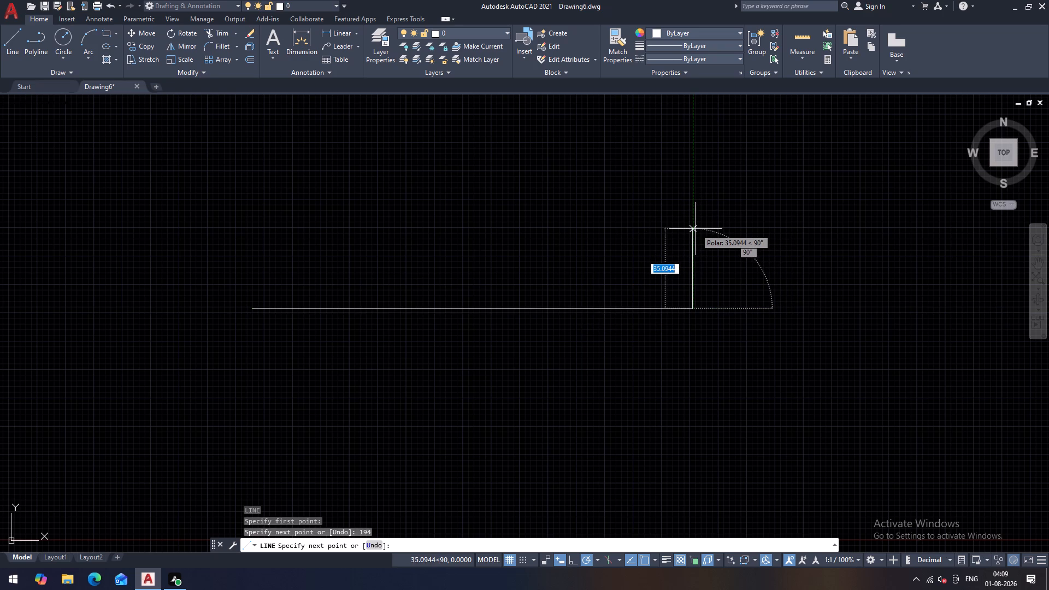
pyautogui.write('80')
pyautogui.press('Return')
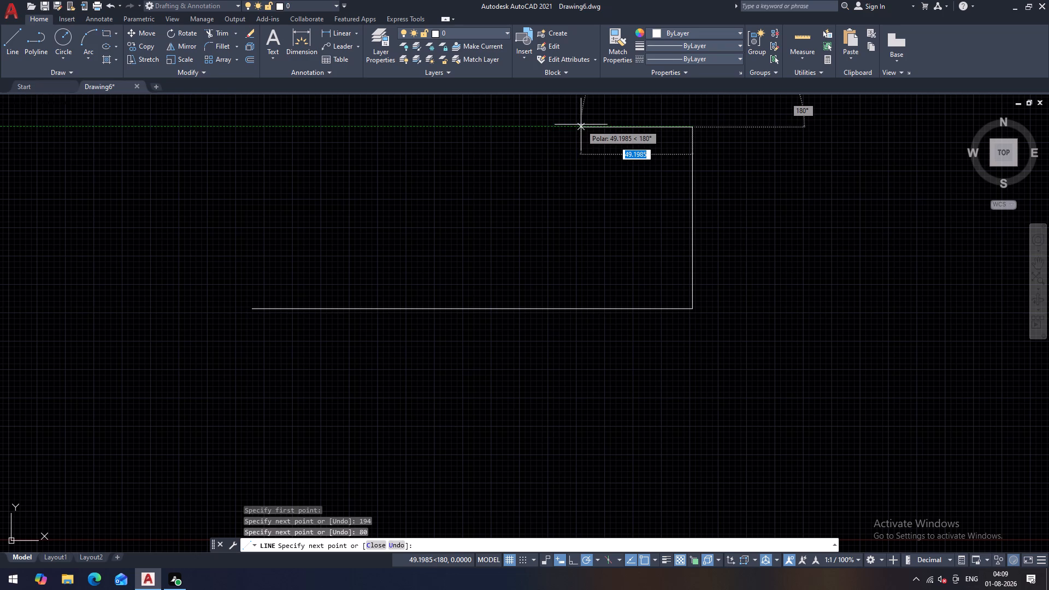
pyautogui.write('18')
pyautogui.press('Return')
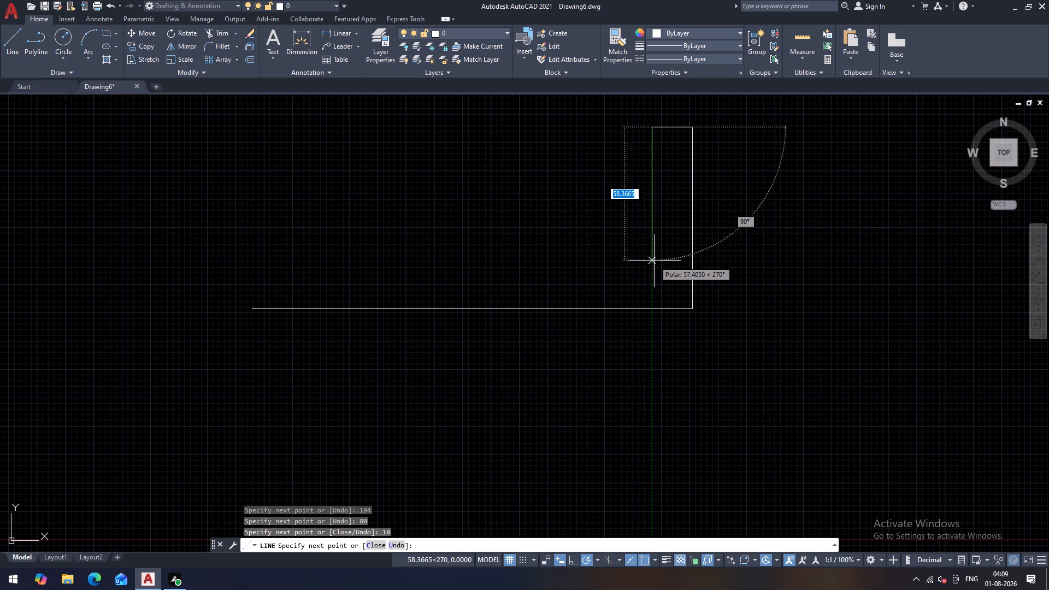
pyautogui.click(651, 306)
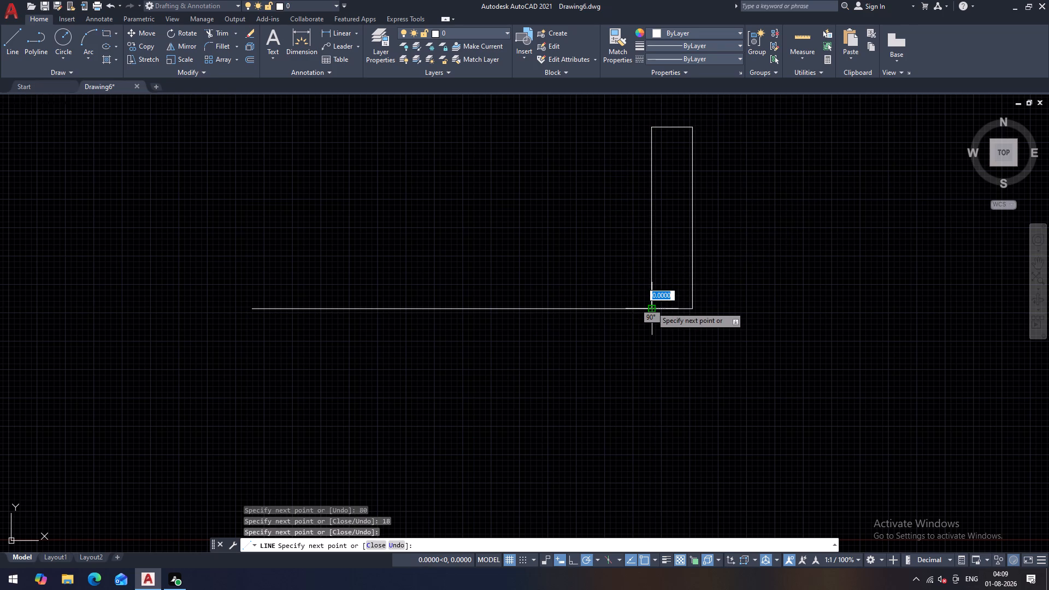
pyautogui.press('Escape')
# Offset the long horizontal base line upward by a distance of 9.
pyautogui.moveTo(694, 259); pyautogui.dragTo(665, 279, button='middle')
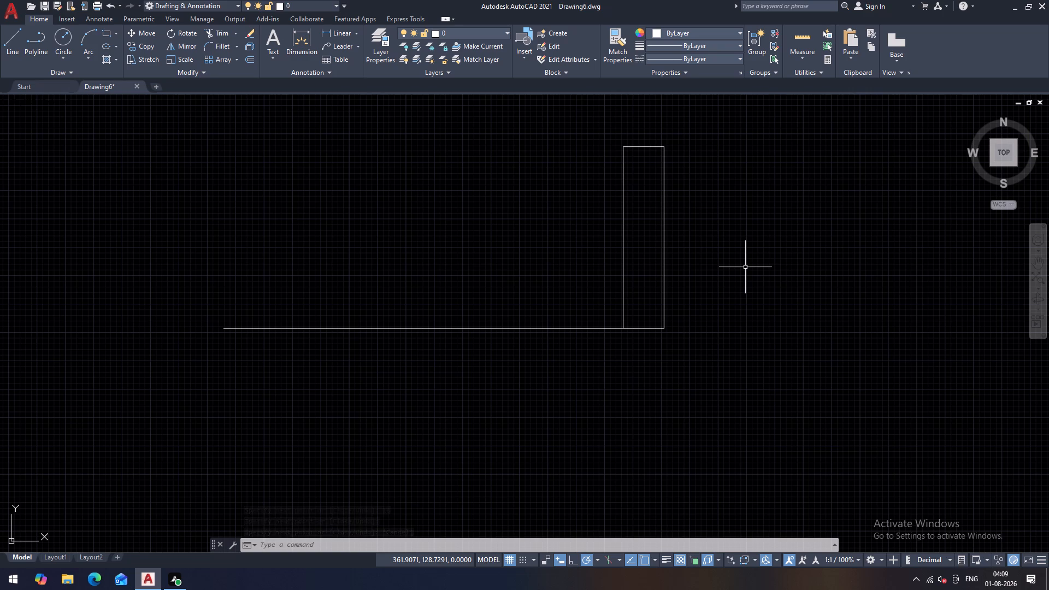
pyautogui.write('O')
pyautogui.press('space')
pyautogui.press('9')
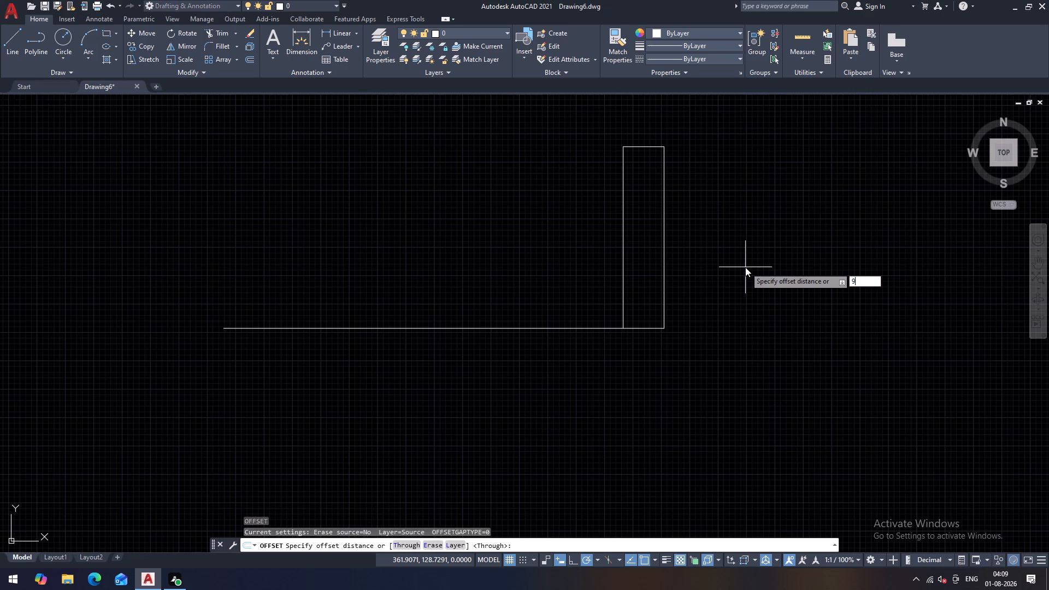
pyautogui.press('Return')
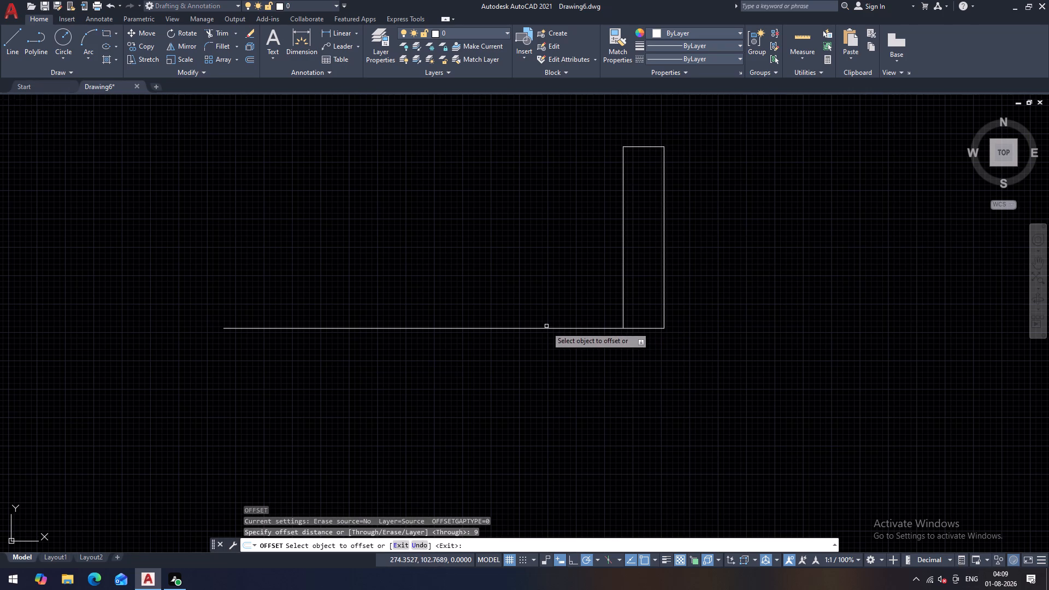
pyautogui.click(546, 326)
pyautogui.click(549, 305)
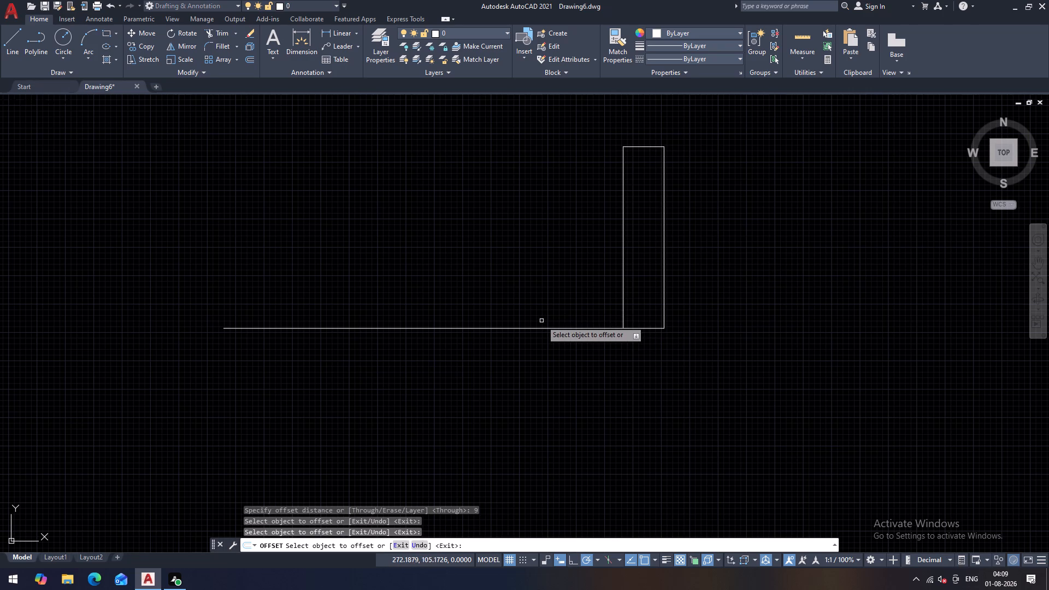
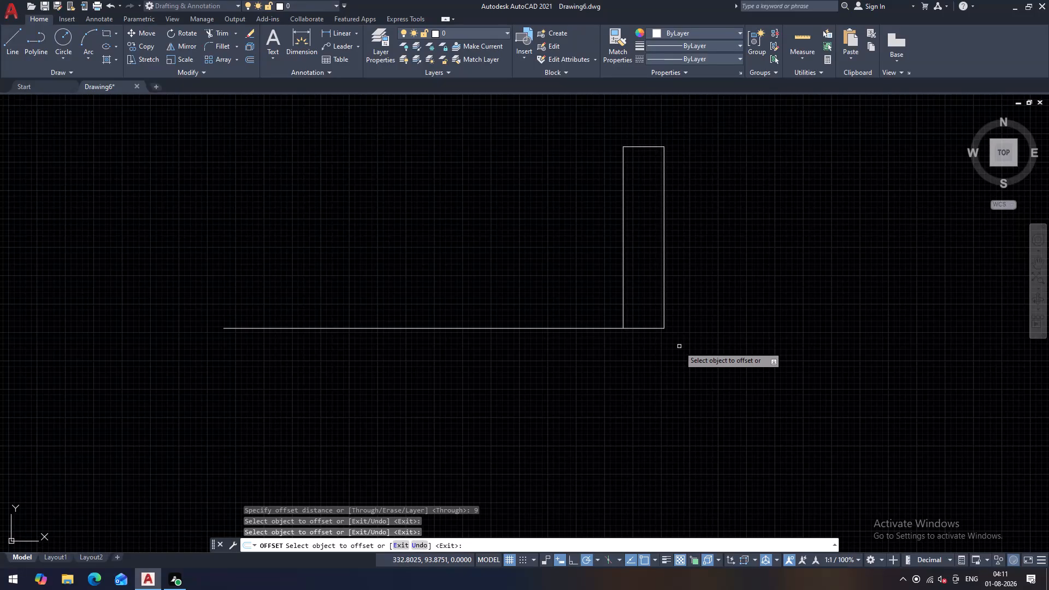
# Create the parallel copy of the long horizontal base line on its upper side at the set offset distance of 9.
pyautogui.click(564, 329)
pyautogui.click(558, 308)
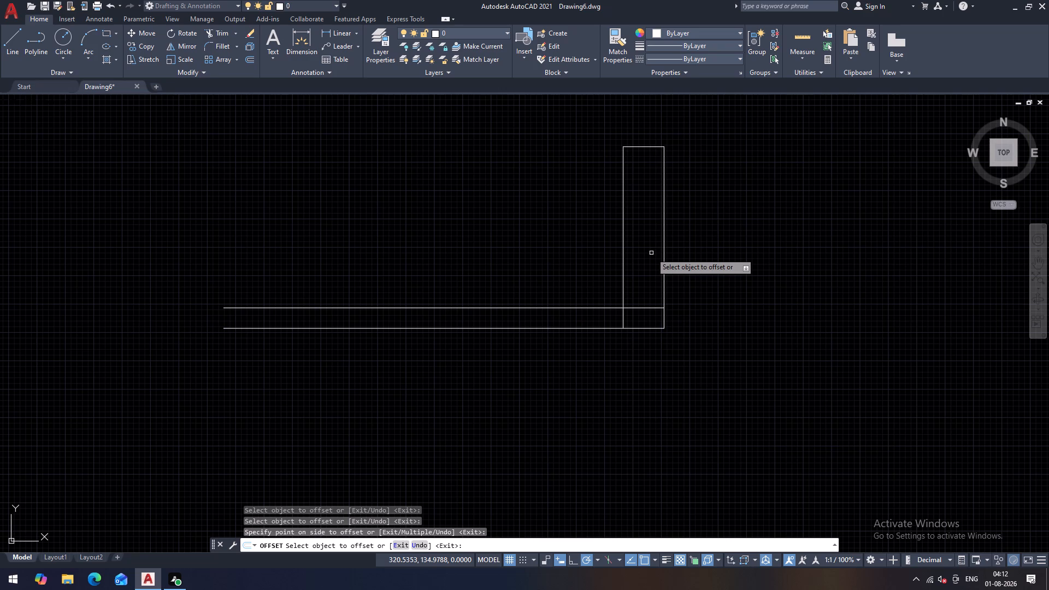
pyautogui.press('Escape')
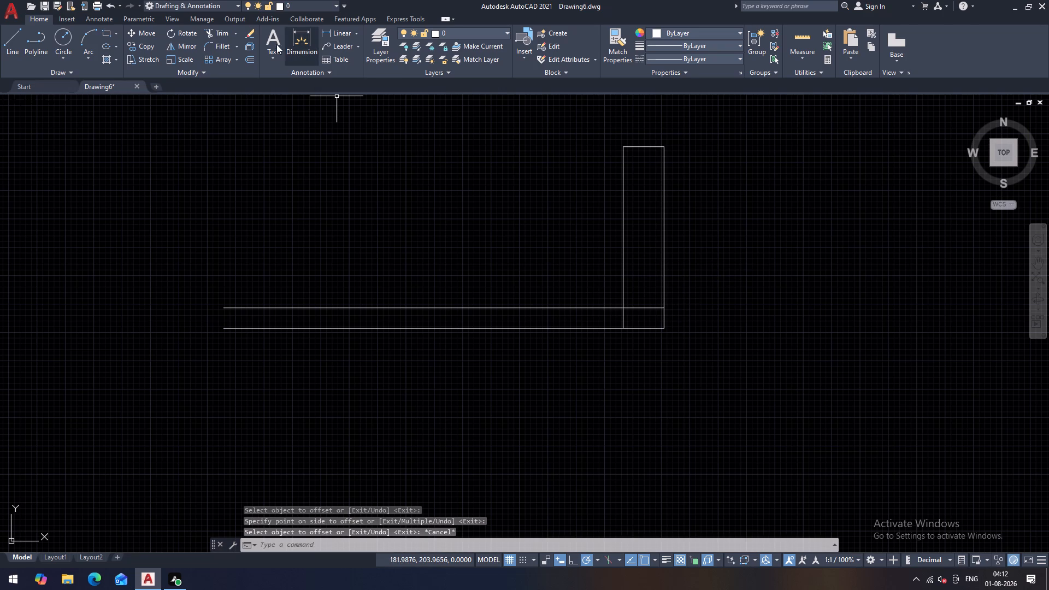
# Add a vertical linear dimension between the two horizontal base lines, placed just outside the upright's right edge.
pyautogui.click(332, 32)
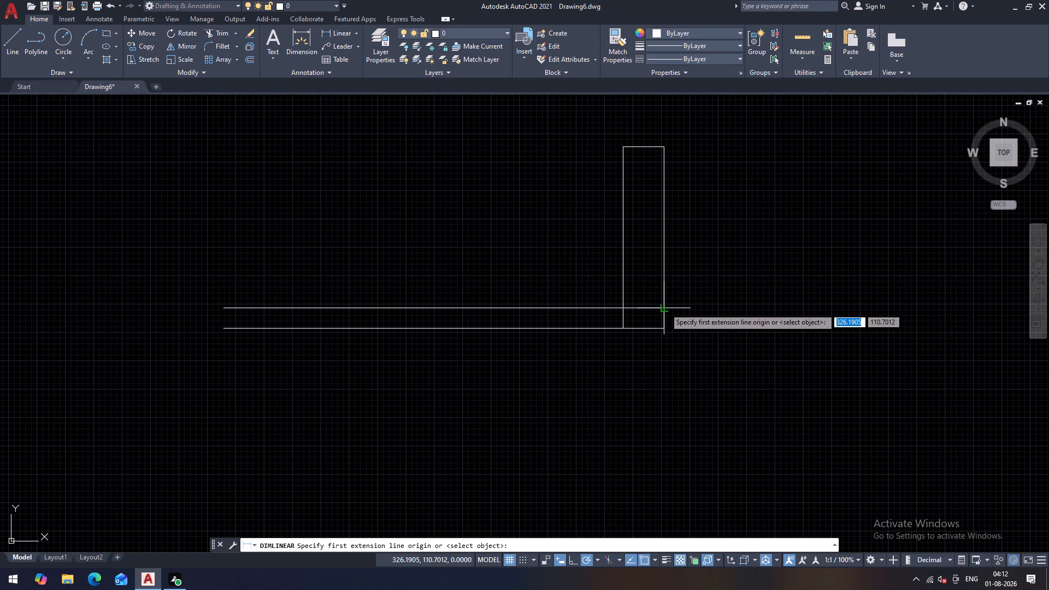
pyautogui.click(665, 308)
pyautogui.click(665, 331)
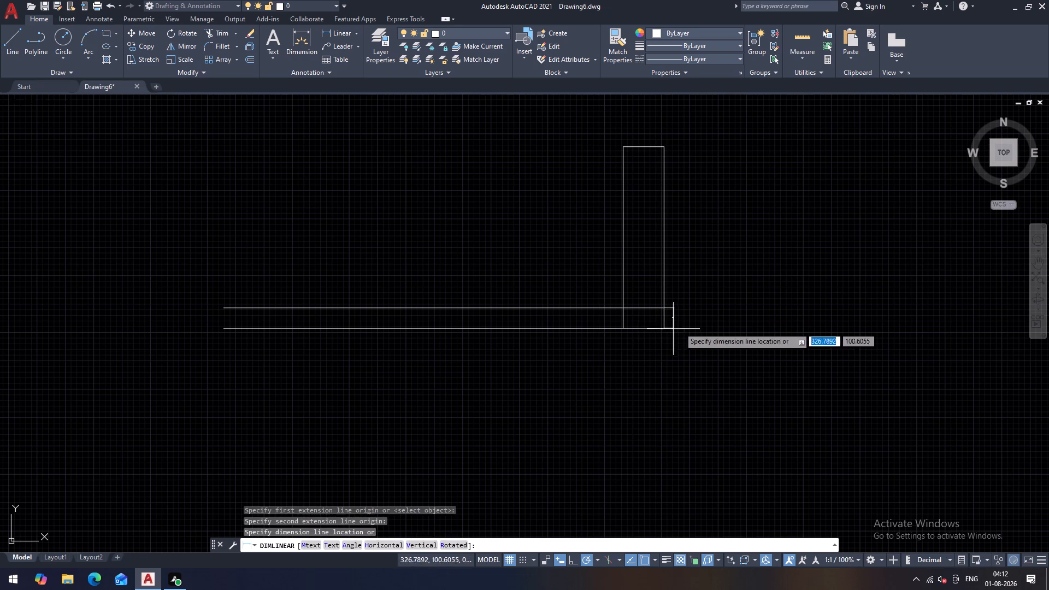
pyautogui.click(683, 326)
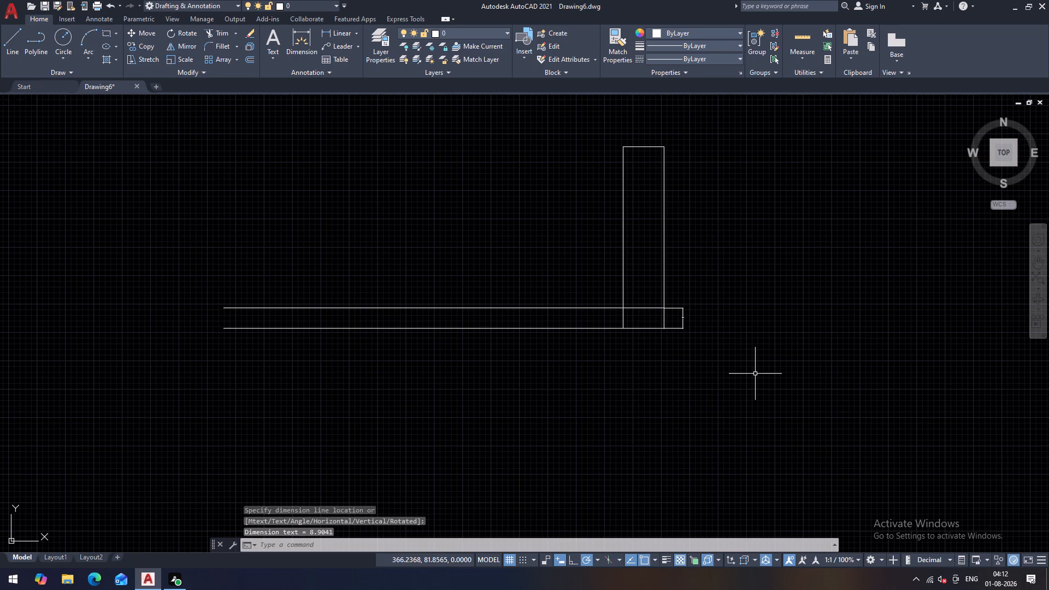
pyautogui.press('Escape')
# Modify the Standard dimension style to use an arrow size of 3.
pyautogui.press('d')
pyautogui.press('Return')
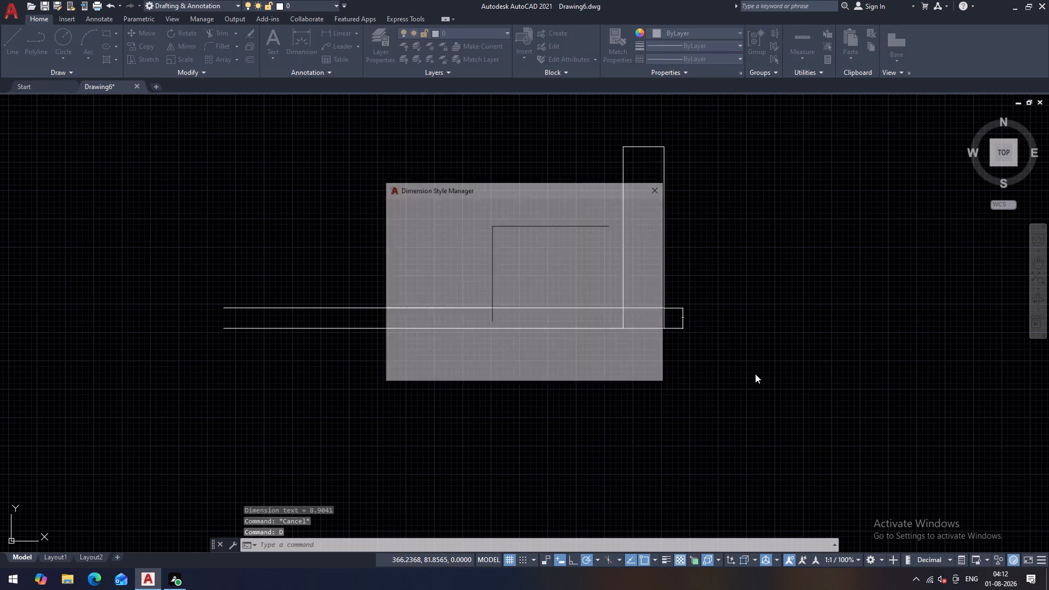
pyautogui.click(631, 259)
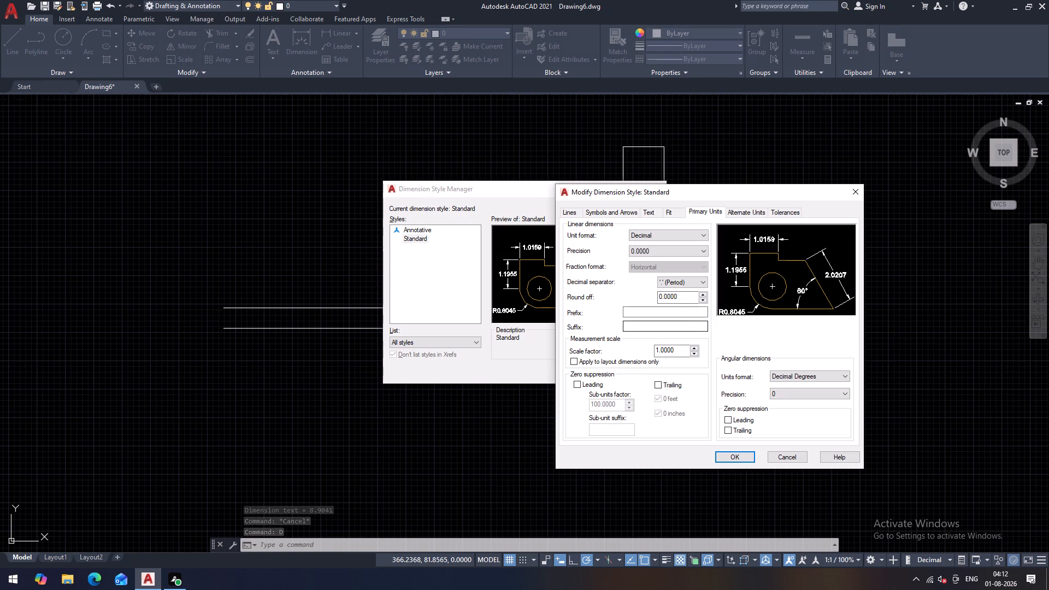
pyautogui.click(598, 215)
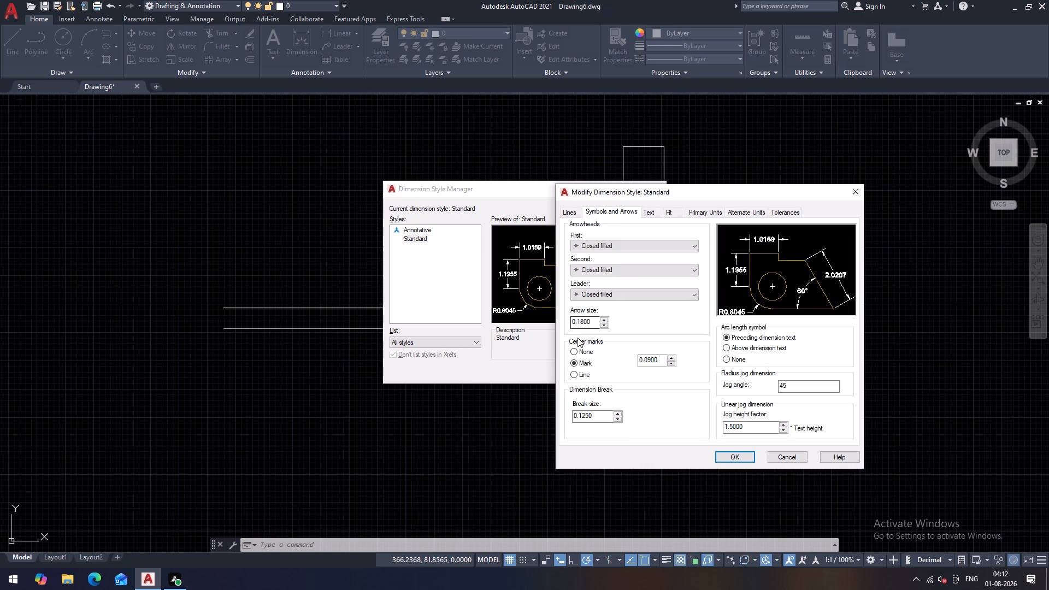
pyautogui.doubleClick(591, 322)
pyautogui.press('3')
pyautogui.press('Return')
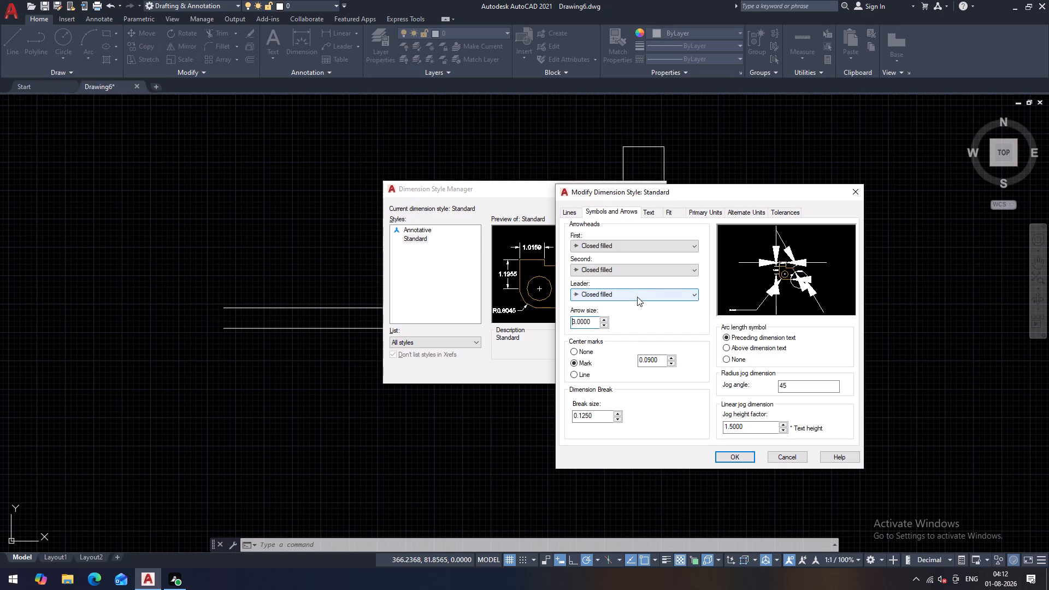
# Set the Standard dimension style's text height to 5 and align the text with the dimension line.
pyautogui.click(653, 214)
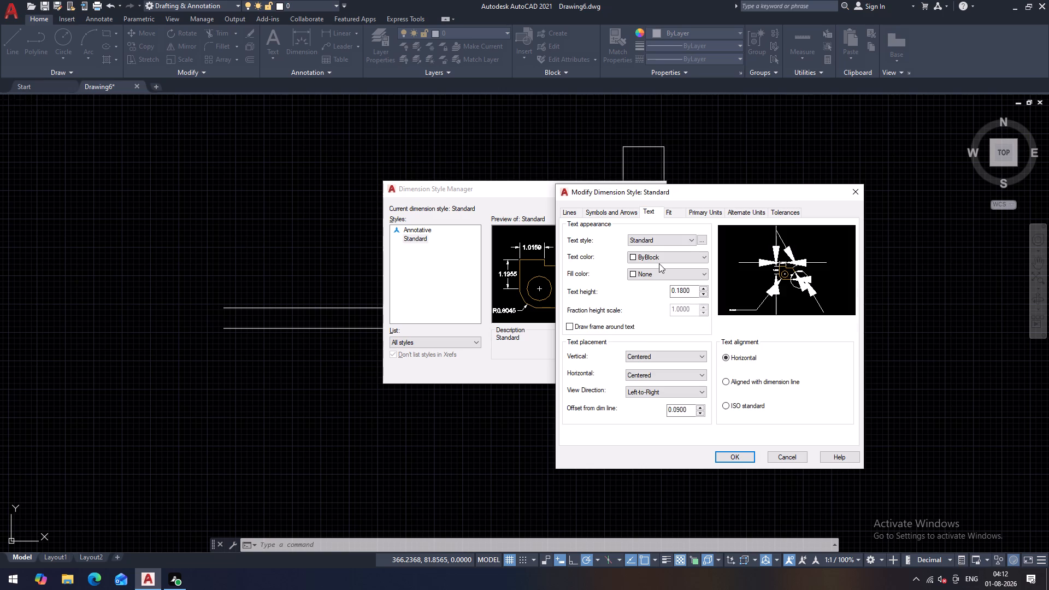
pyautogui.doubleClick(694, 291)
pyautogui.press('5')
pyautogui.press('Return')
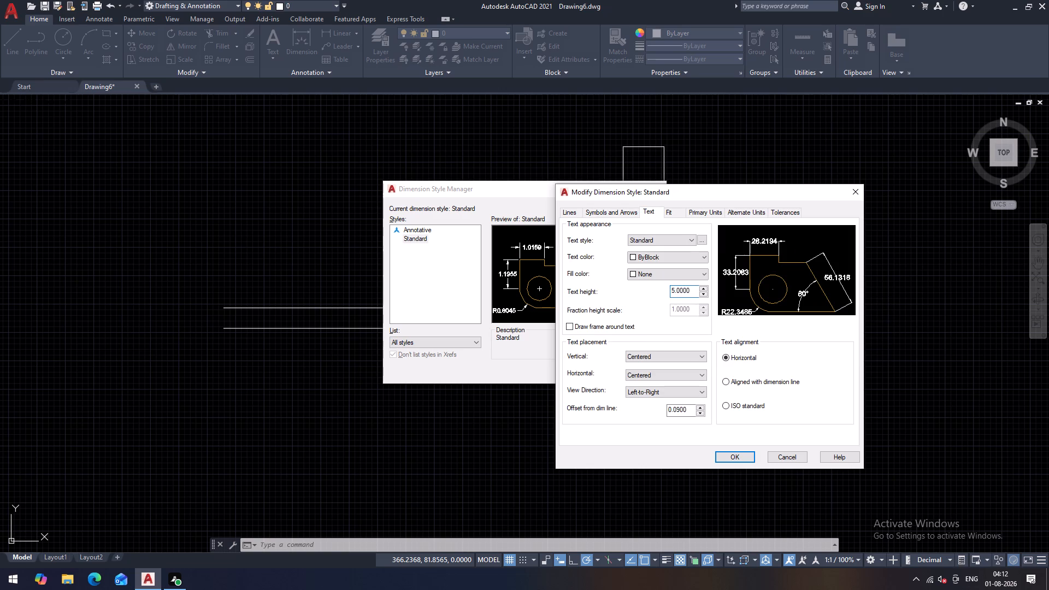
pyautogui.click(675, 214)
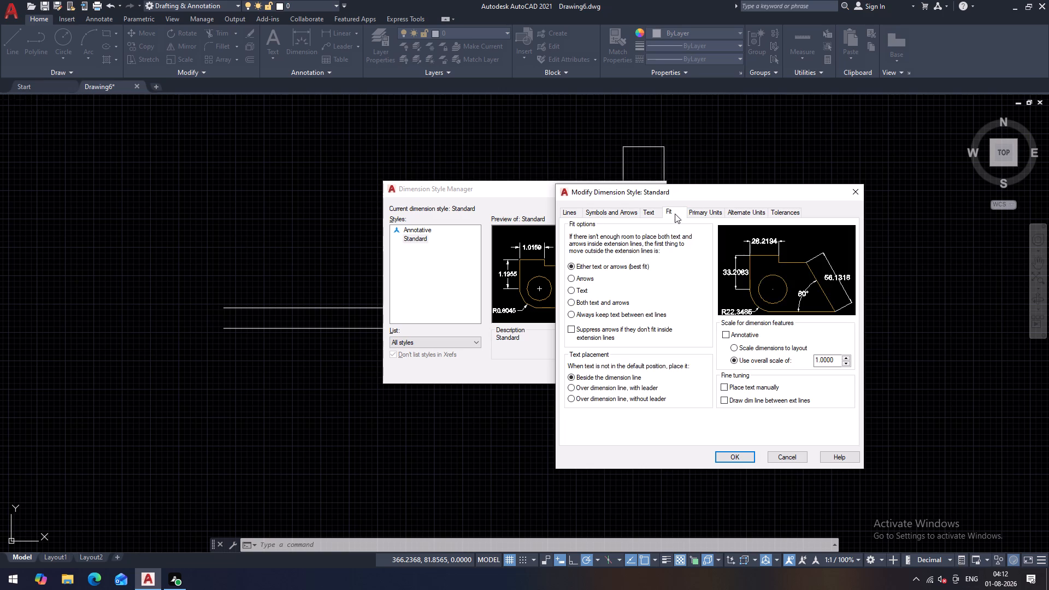
pyautogui.click(691, 211)
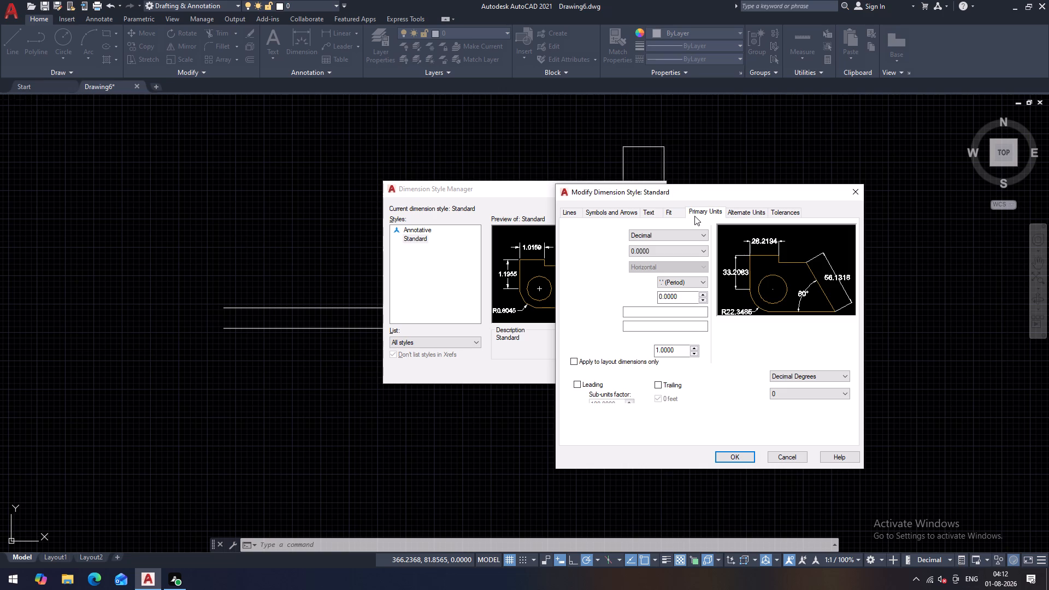
pyautogui.click(649, 210)
pyautogui.click(723, 382)
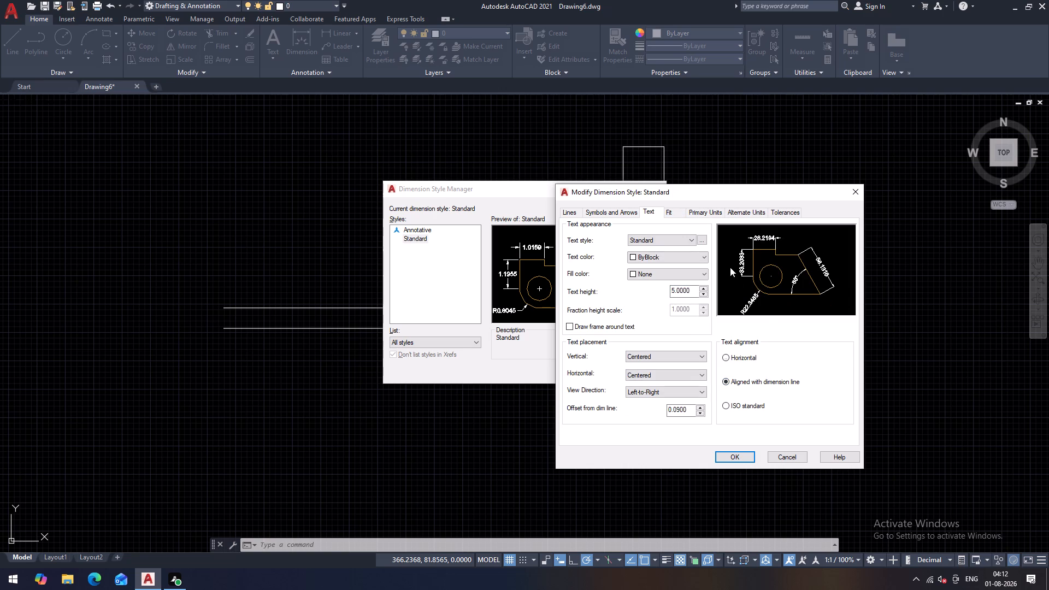
# Set the style's linear dimension precision to 0, apply the changes, make Standard current and close the style manager.
pyautogui.click(706, 214)
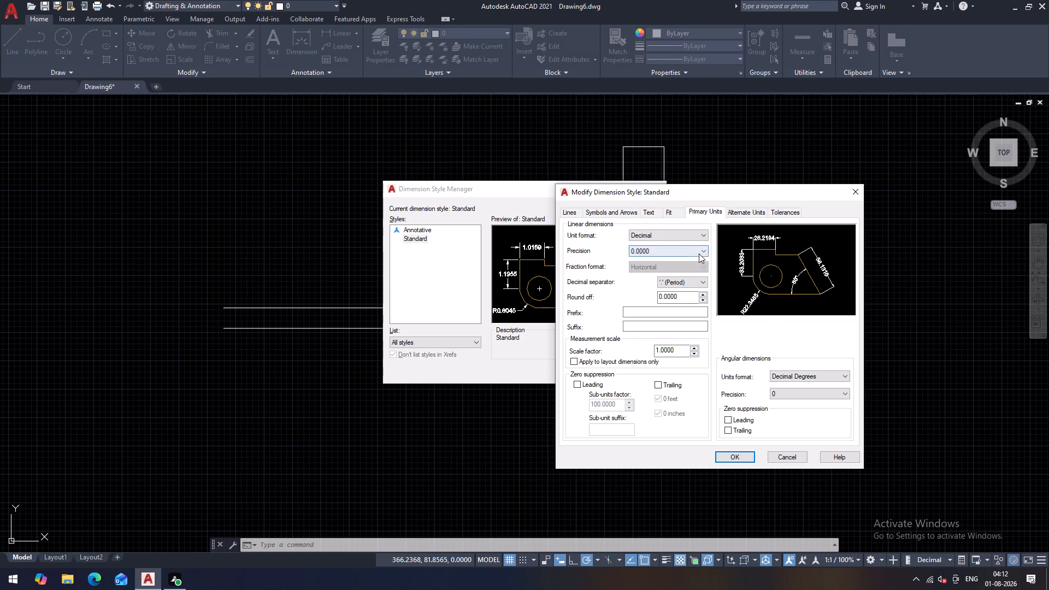
pyautogui.click(699, 253)
pyautogui.click(660, 262)
pyautogui.click(739, 453)
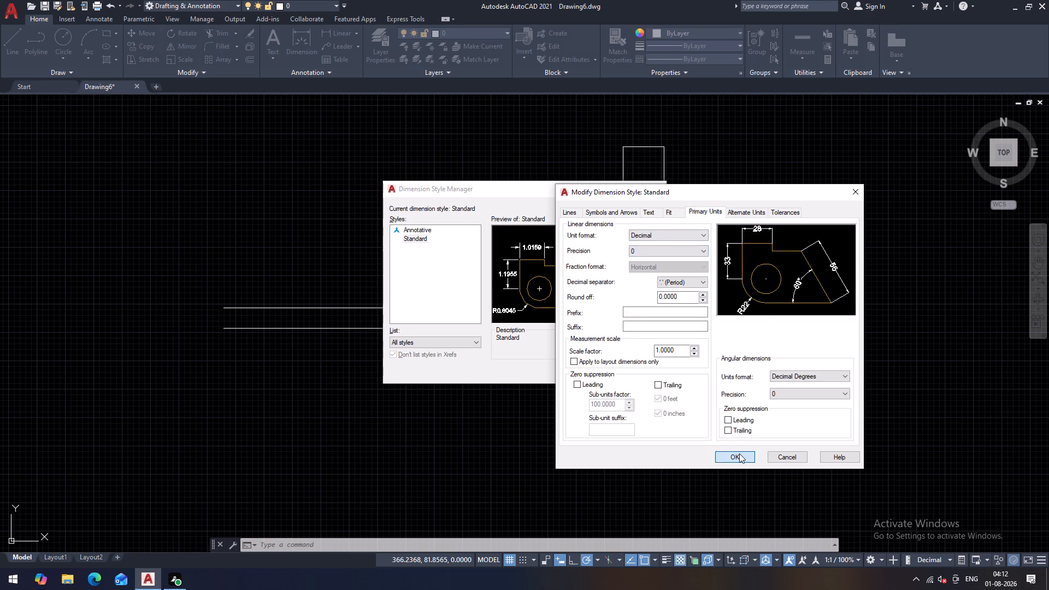
pyautogui.click(628, 229)
pyautogui.click(586, 369)
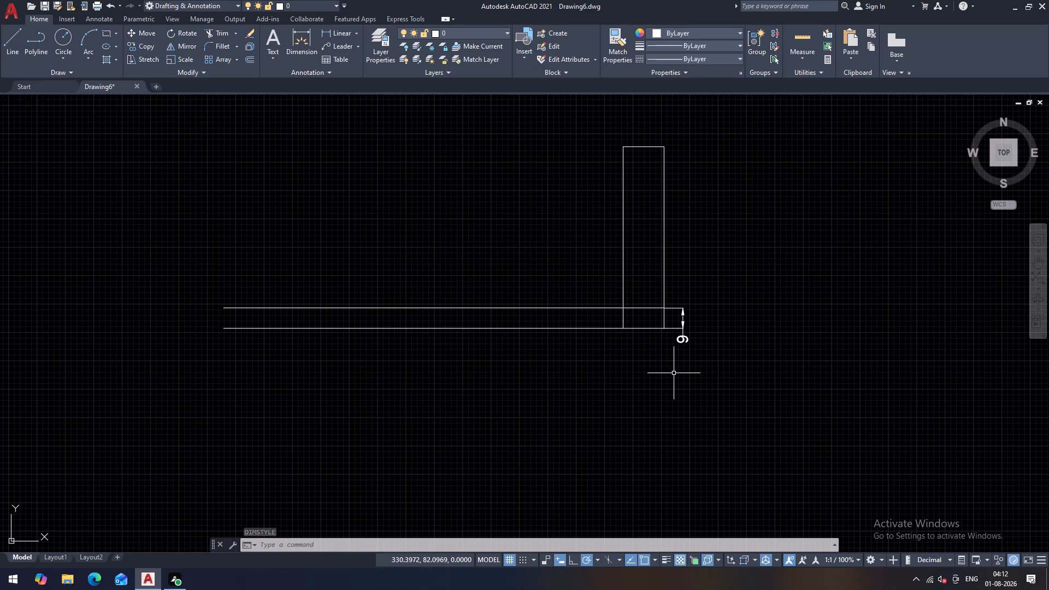
# Offset the upright's inner vertical line 80 to the left.
pyautogui.moveTo(670, 369); pyautogui.dragTo(656, 369, button='middle')
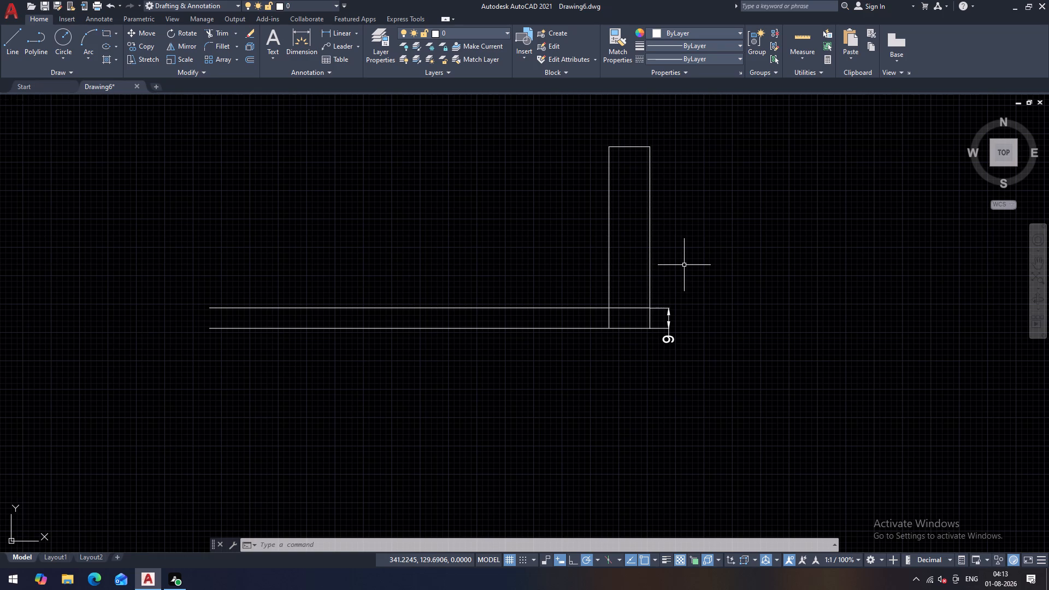
pyautogui.scroll(-1, 622, 315)
pyautogui.scroll(1, 610, 294)
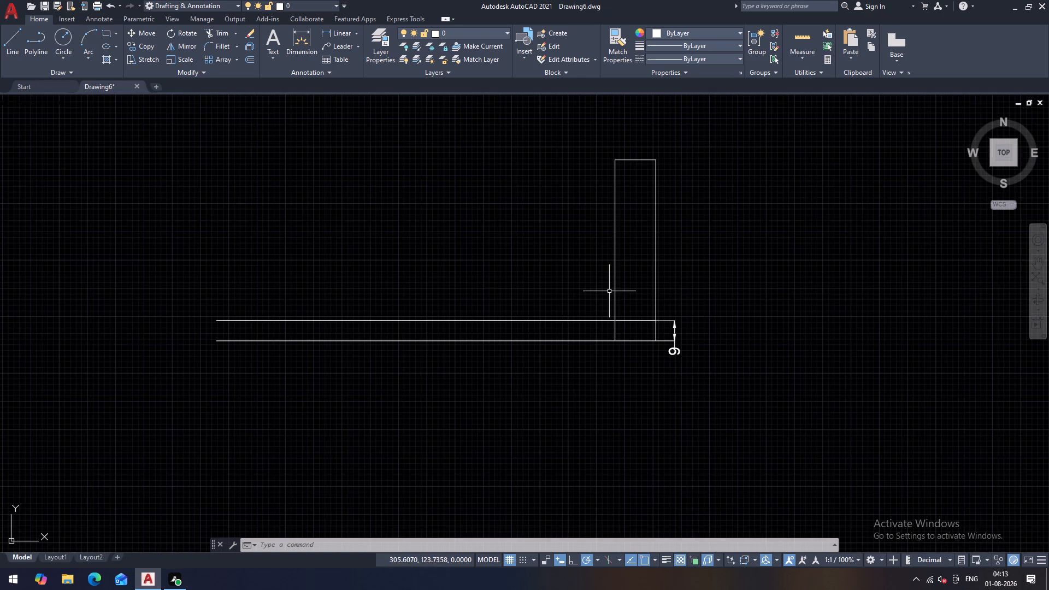
pyautogui.moveTo(621, 286); pyautogui.dragTo(600, 286, button='middle')
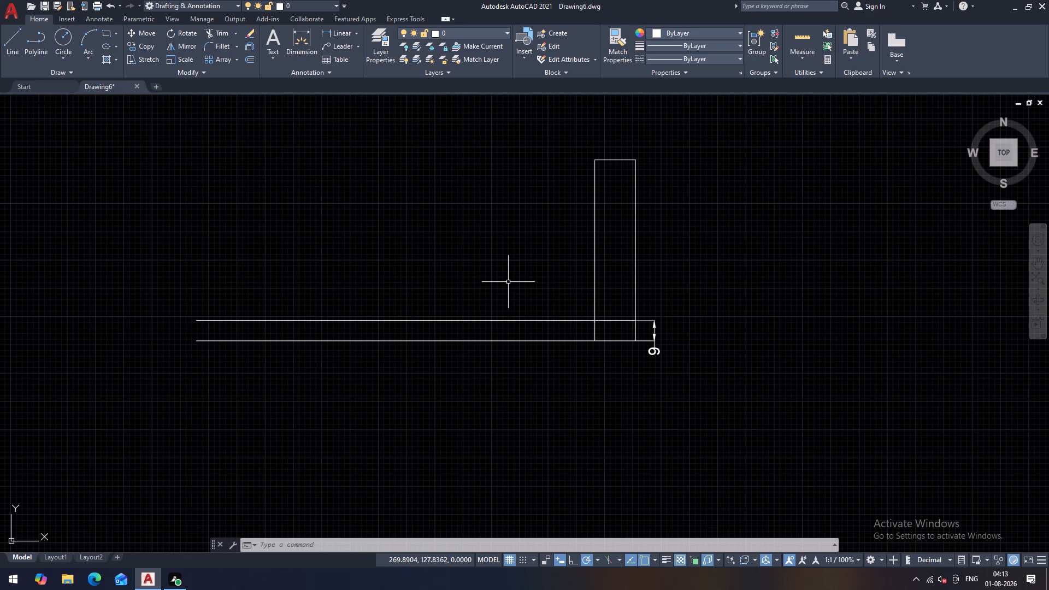
pyautogui.moveTo(508, 282); pyautogui.dragTo(510, 309, button='middle')
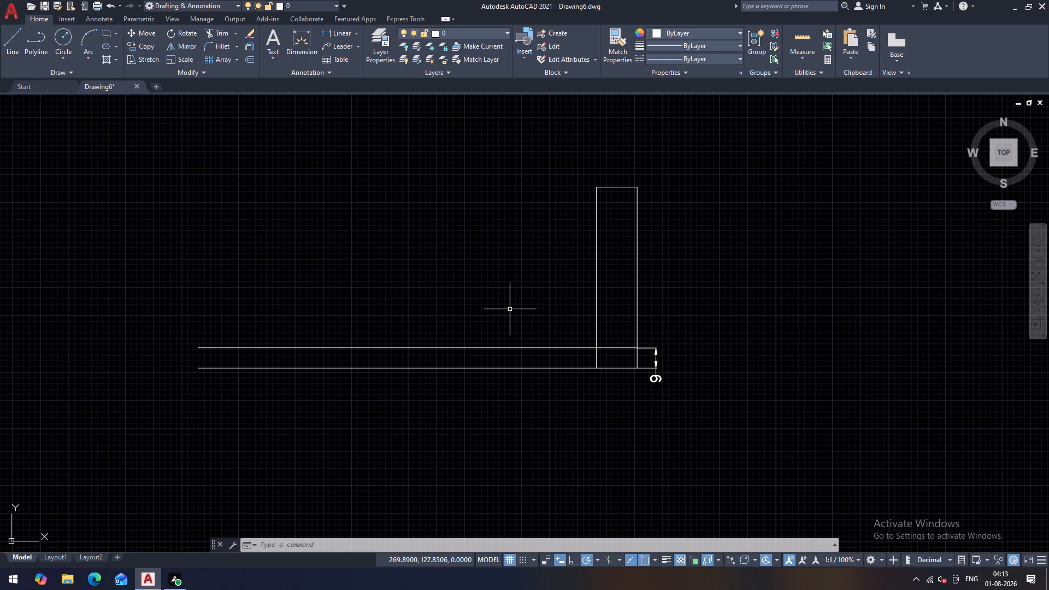
pyautogui.press('Escape')
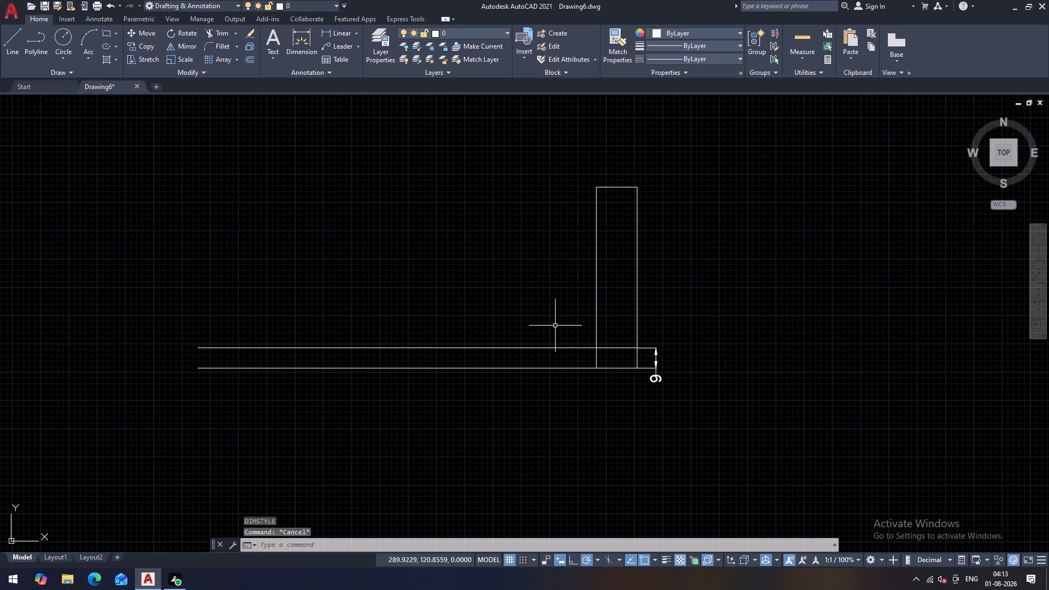
pyautogui.press('o')
pyautogui.press('space')
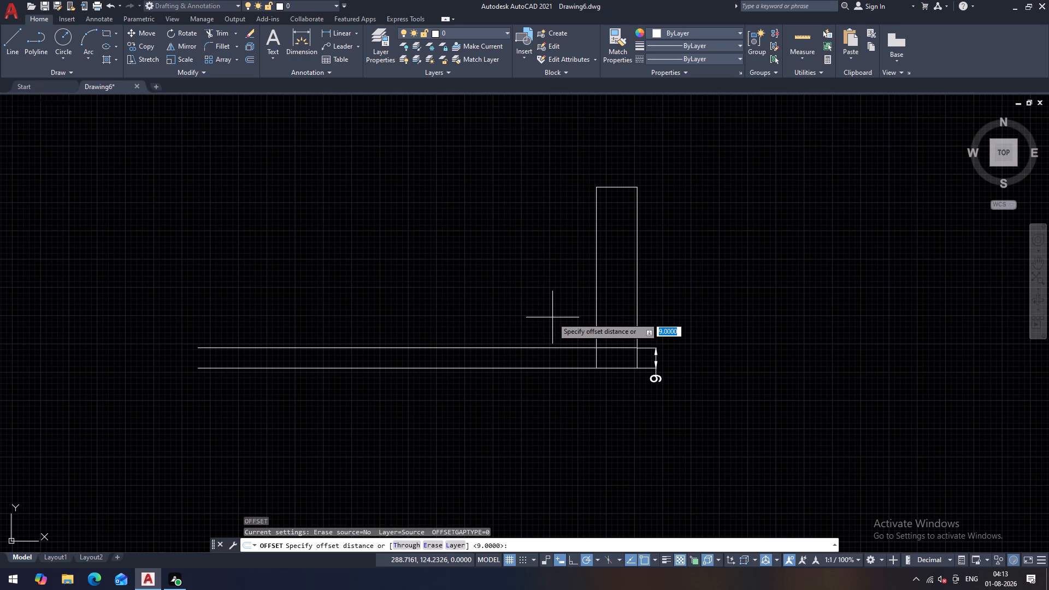
pyautogui.write('80')
pyautogui.press('Return')
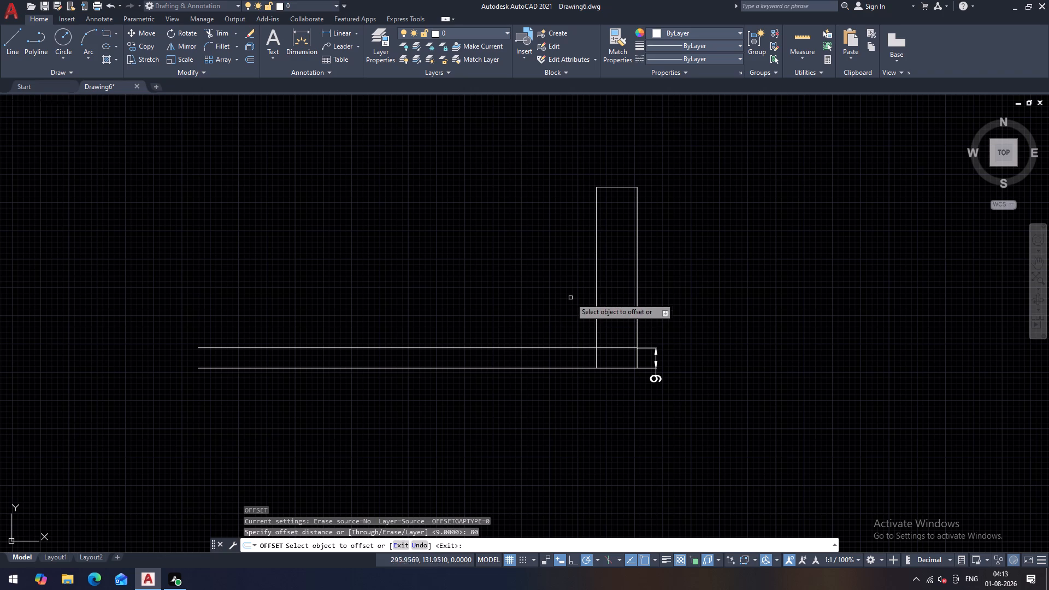
pyautogui.click(596, 255)
pyautogui.click(550, 273)
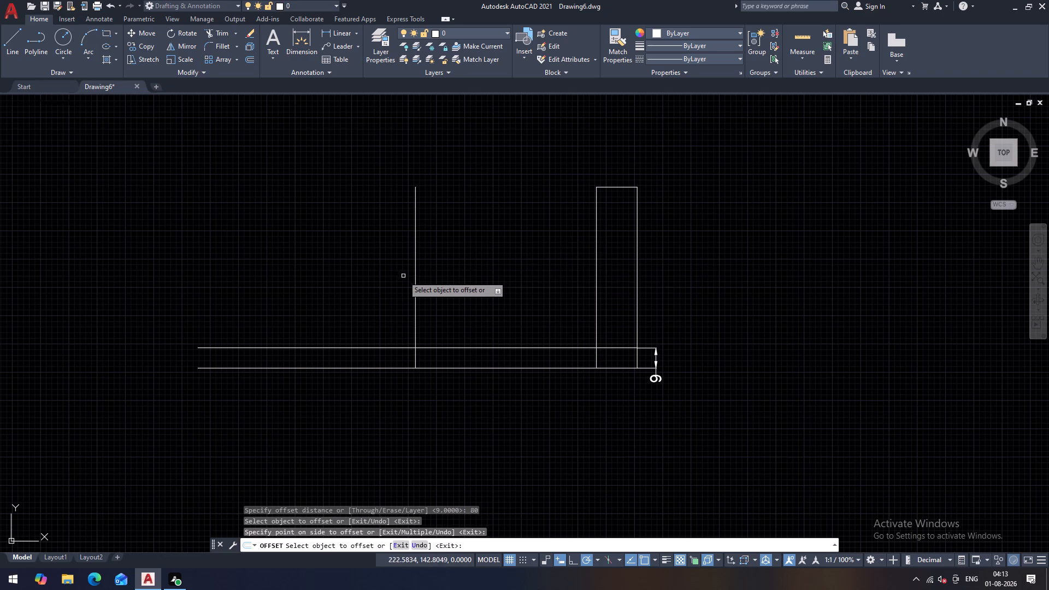
# Offset the new middle vertical line another 78 to the left.
pyautogui.click(415, 282)
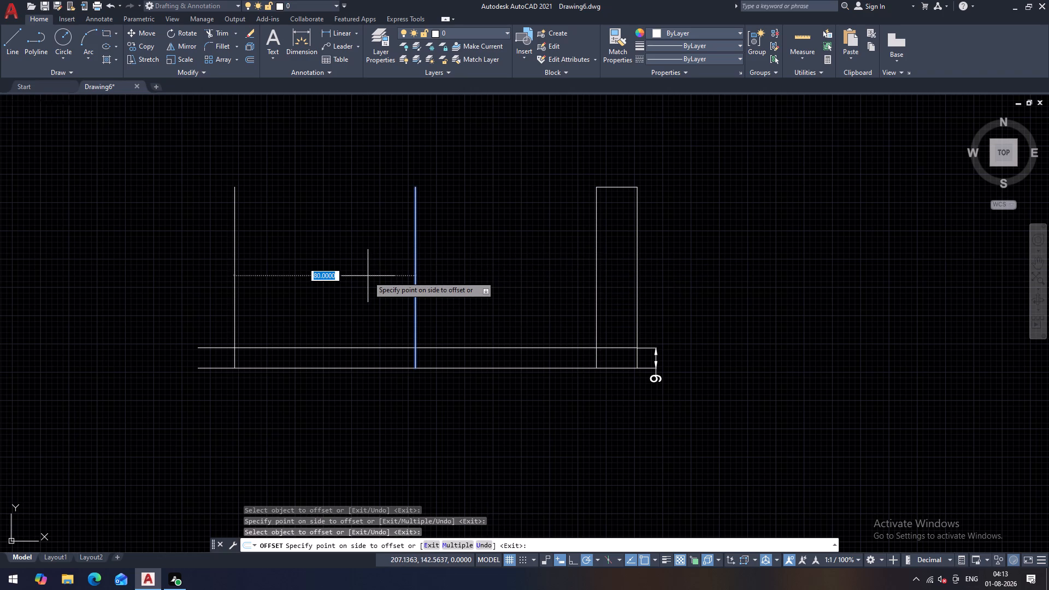
pyautogui.write('78')
pyautogui.press('Return')
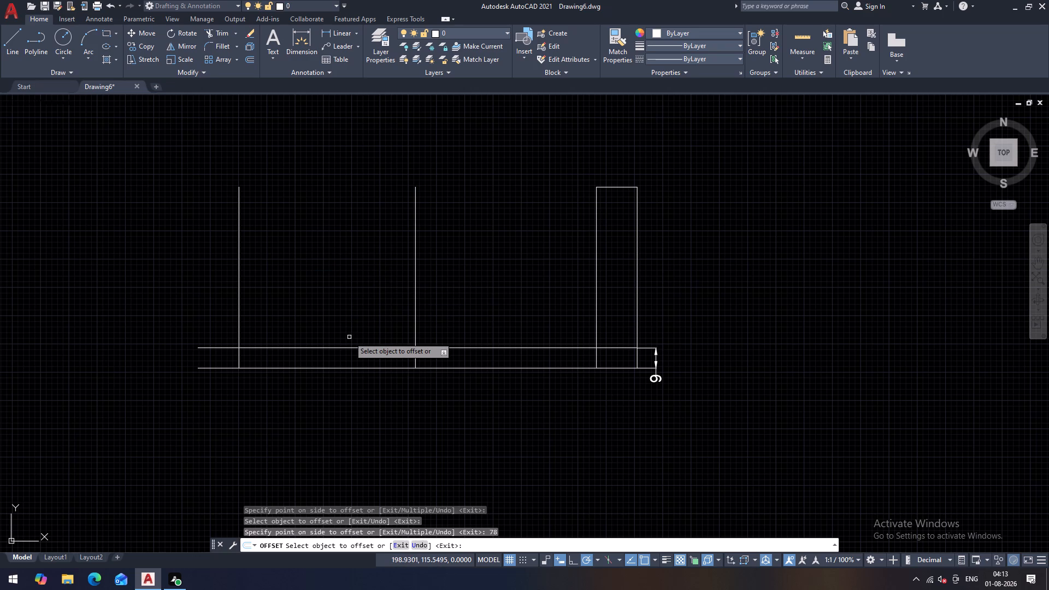
# Offset the upper of the two horizontal base lines upward by 20.
pyautogui.moveTo(351, 347); pyautogui.dragTo(350, 340)
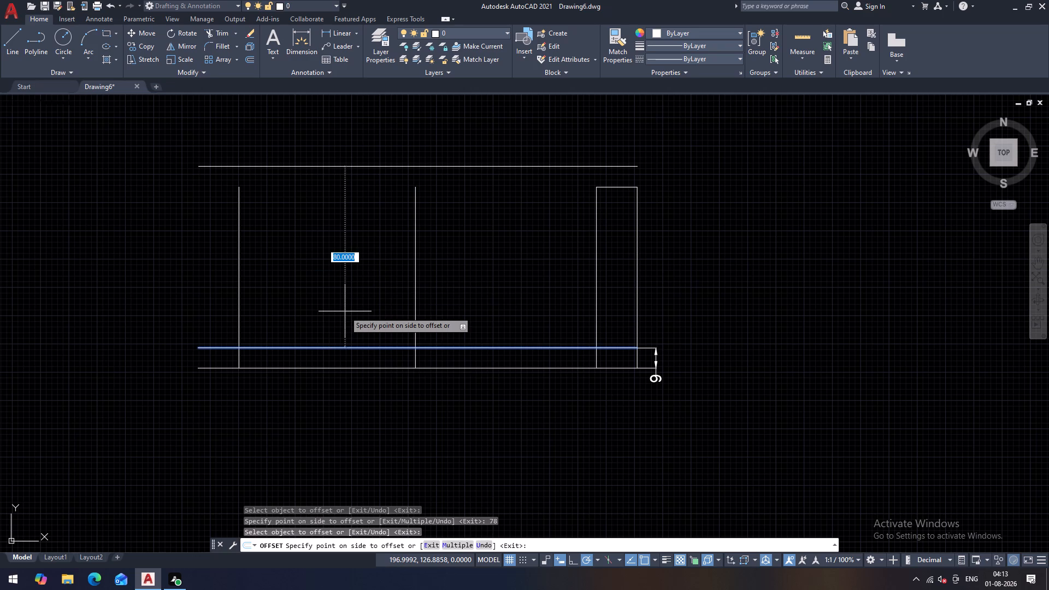
pyautogui.write('20')
pyautogui.press('Return')
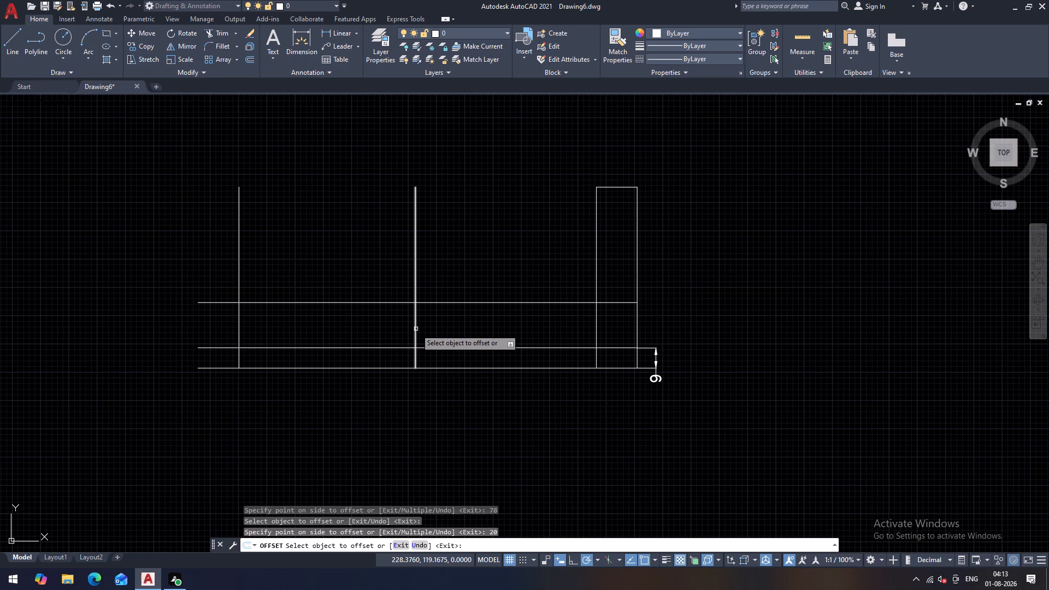
# Offset the middle vertical line 25 to the left and 25 to the right.
pyautogui.click(416, 329)
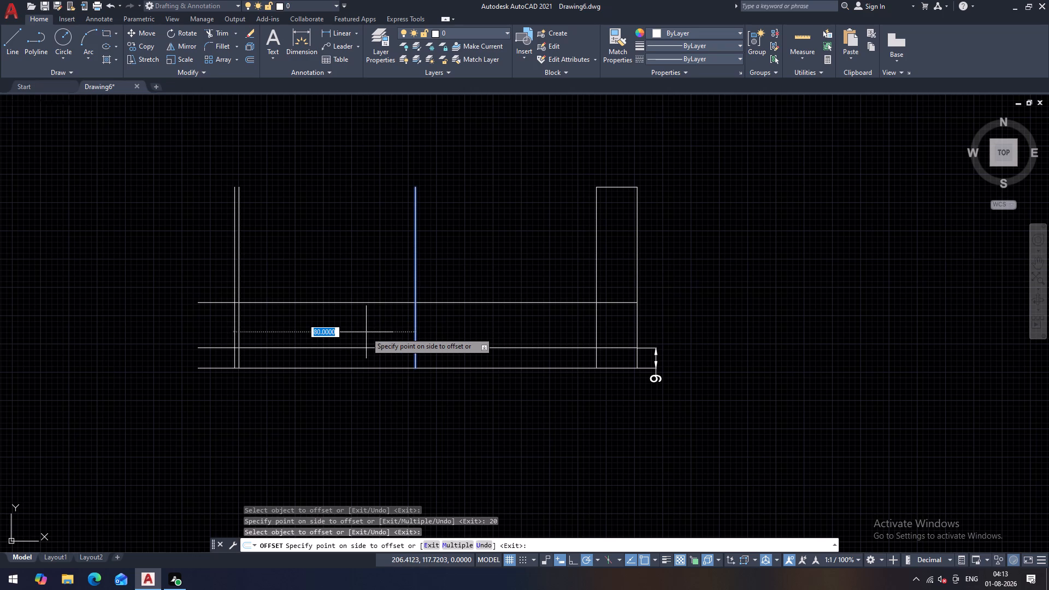
pyautogui.write('25')
pyautogui.press('Return')
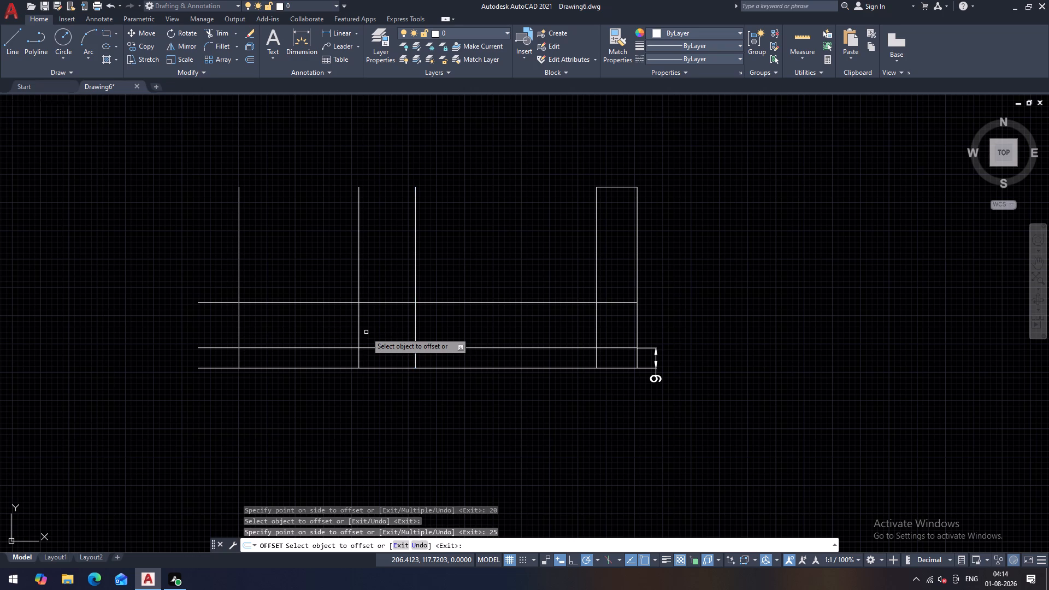
pyautogui.click(416, 329)
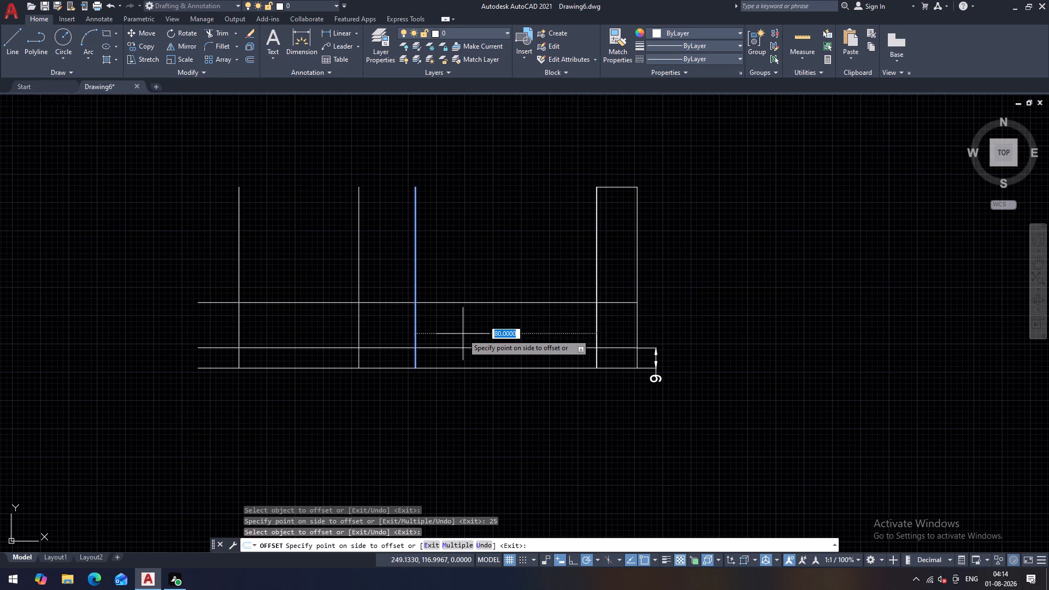
pyautogui.write('25')
pyautogui.press('Return')
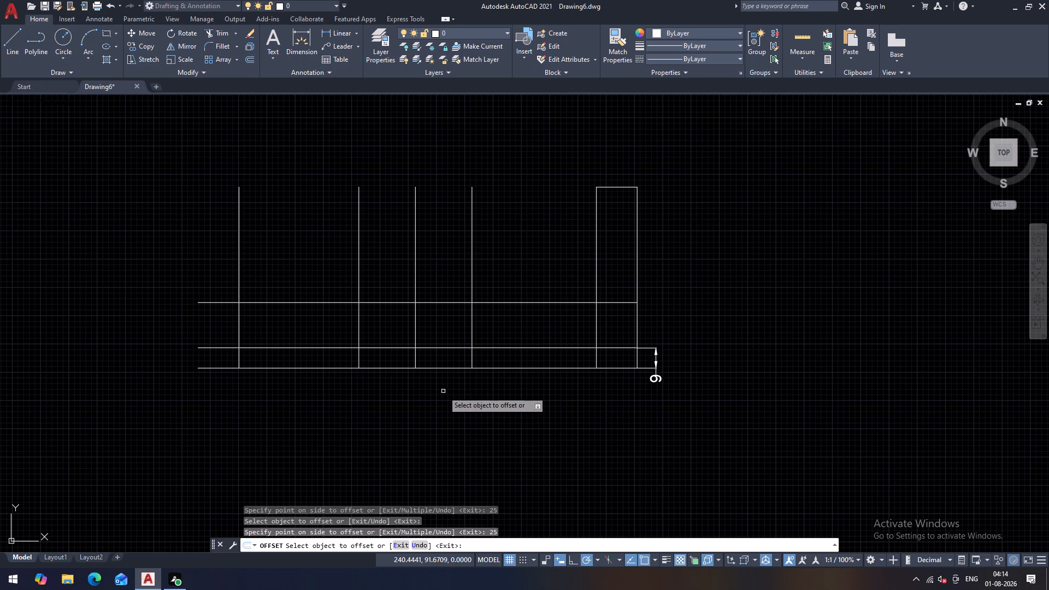
pyautogui.press('Escape')
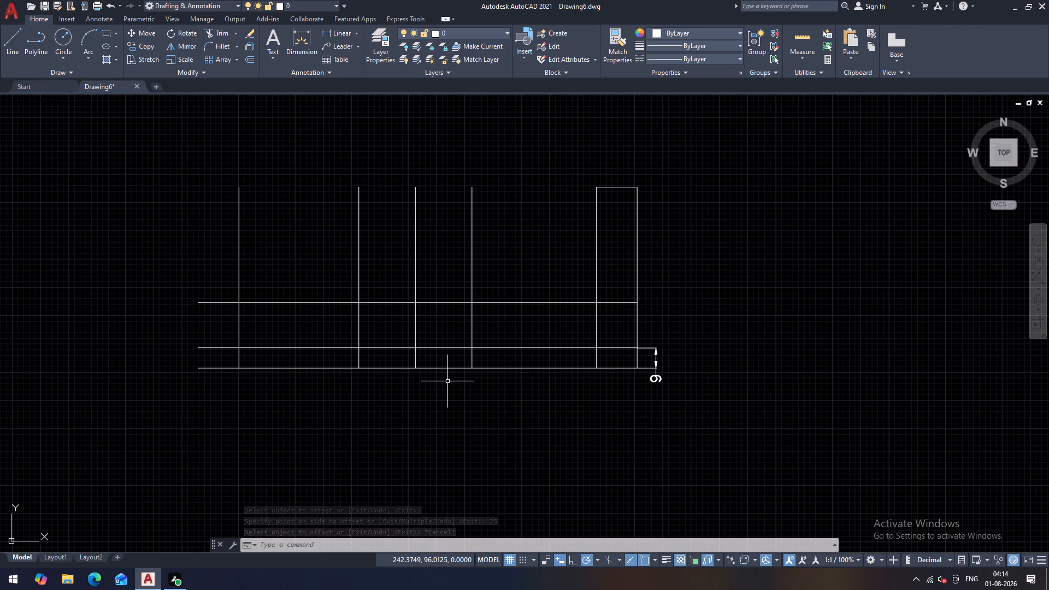
pyautogui.press('Escape')
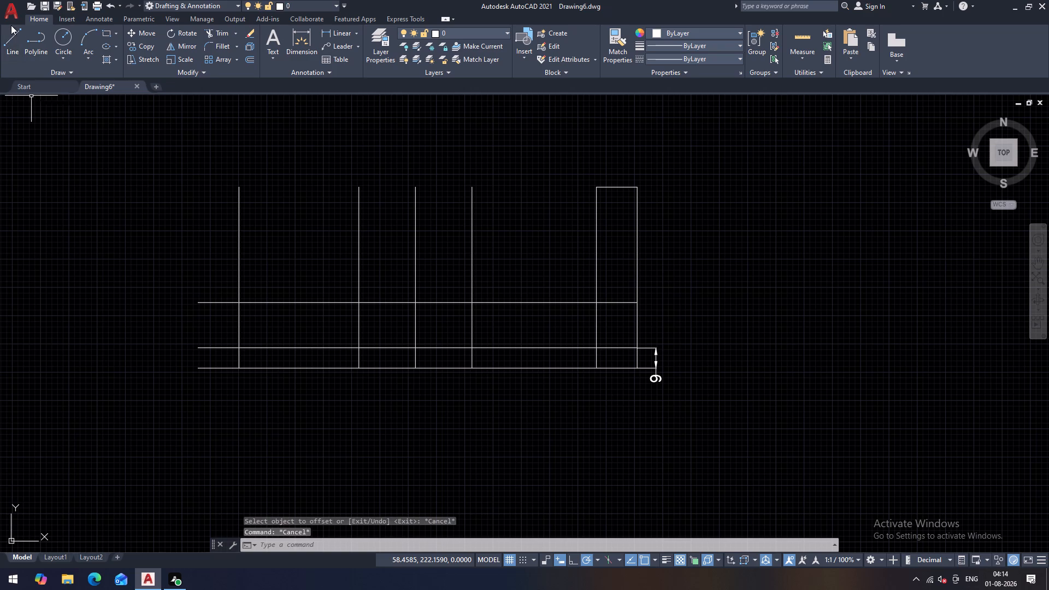
# Draw a vertical line closing the left end of the base between its two horizontal lines.
pyautogui.click(11, 41)
pyautogui.click(198, 349)
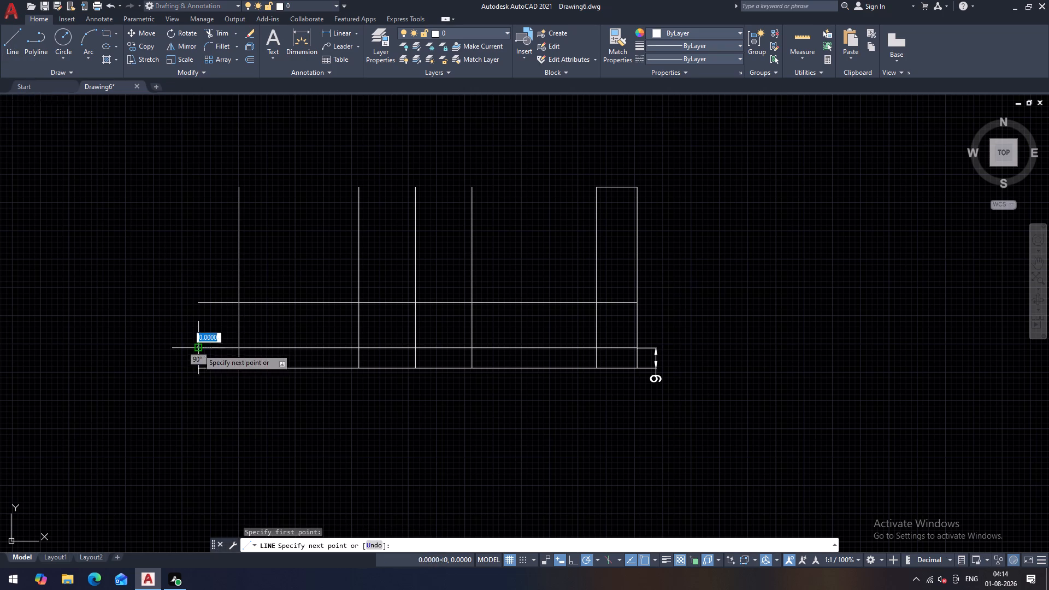
pyautogui.click(197, 371)
pyautogui.press('Escape')
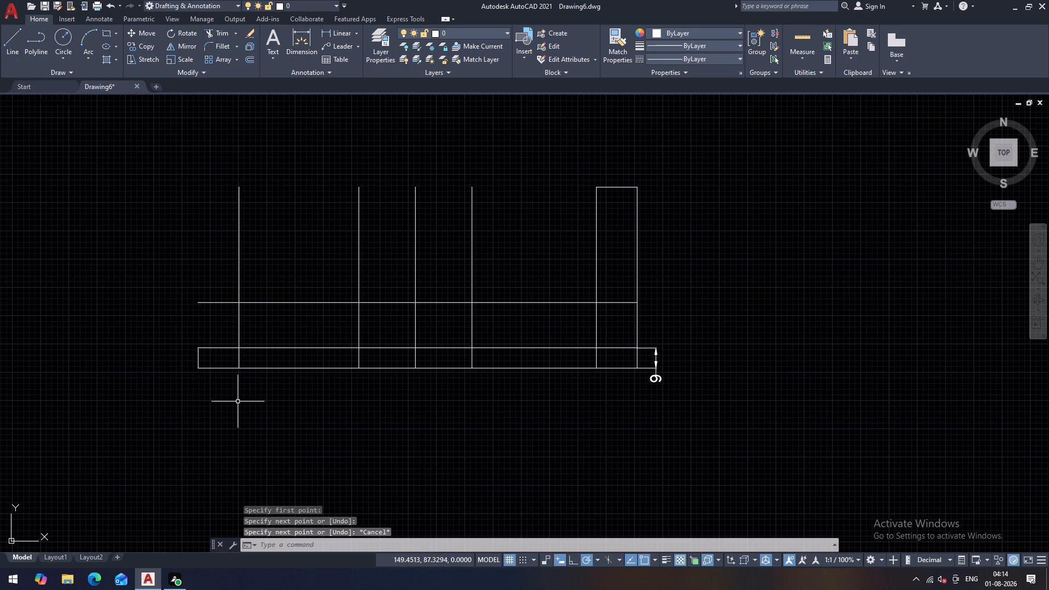
# Trim the four vertical lines left of the upright where they extend above the uppermost long horizontal line.
pyautogui.moveTo(238, 402); pyautogui.dragTo(229, 401, button='middle')
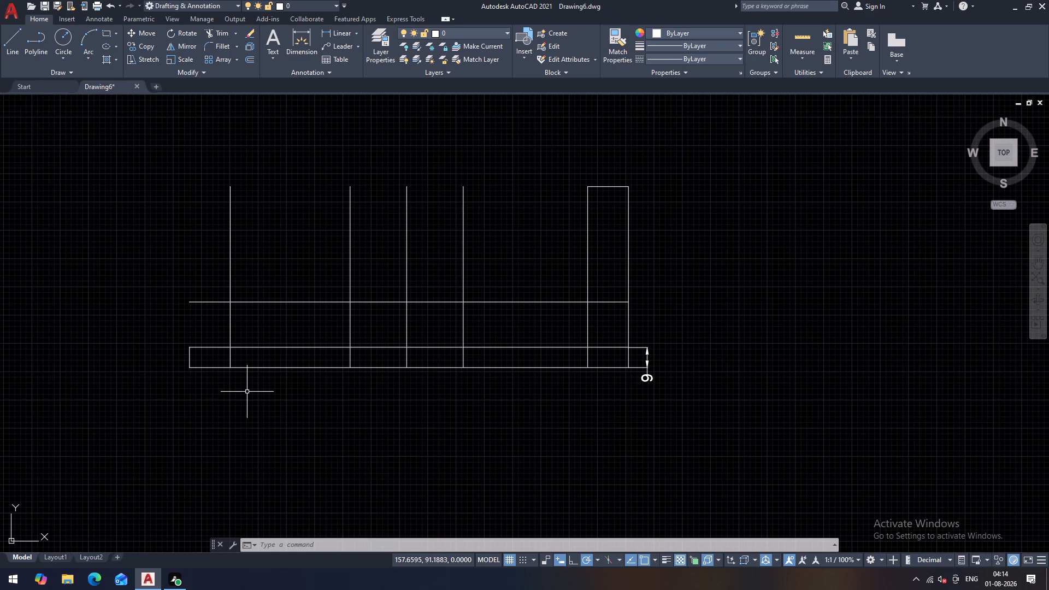
pyautogui.moveTo(544, 322); pyautogui.dragTo(527, 333, button='middle')
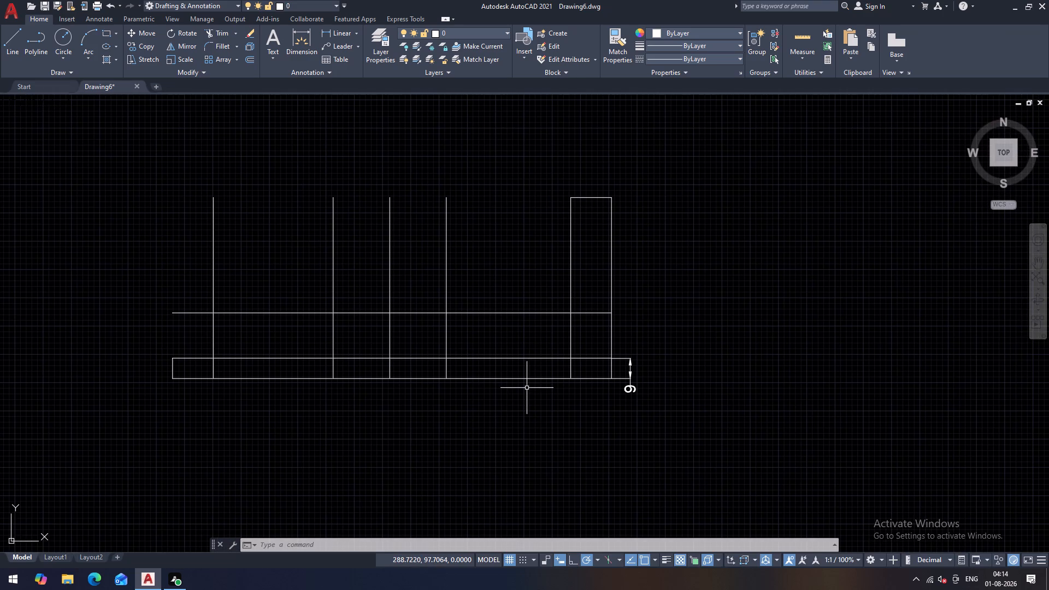
pyautogui.write('TR')
pyautogui.press('space')
pyautogui.press('space')
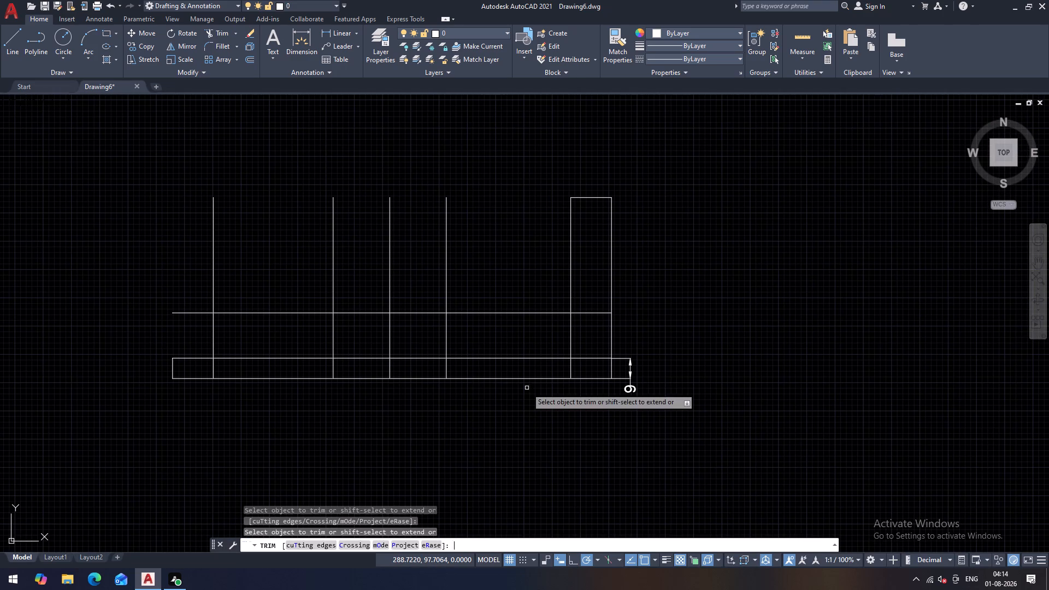
pyautogui.moveTo(489, 272); pyautogui.dragTo(258, 268)
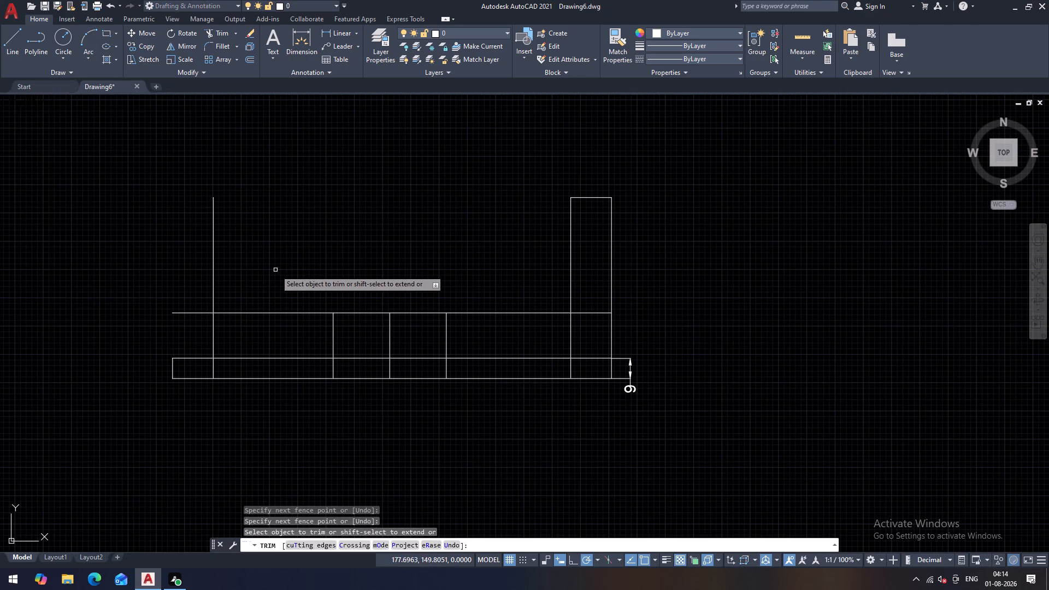
pyautogui.moveTo(275, 270); pyautogui.dragTo(183, 264)
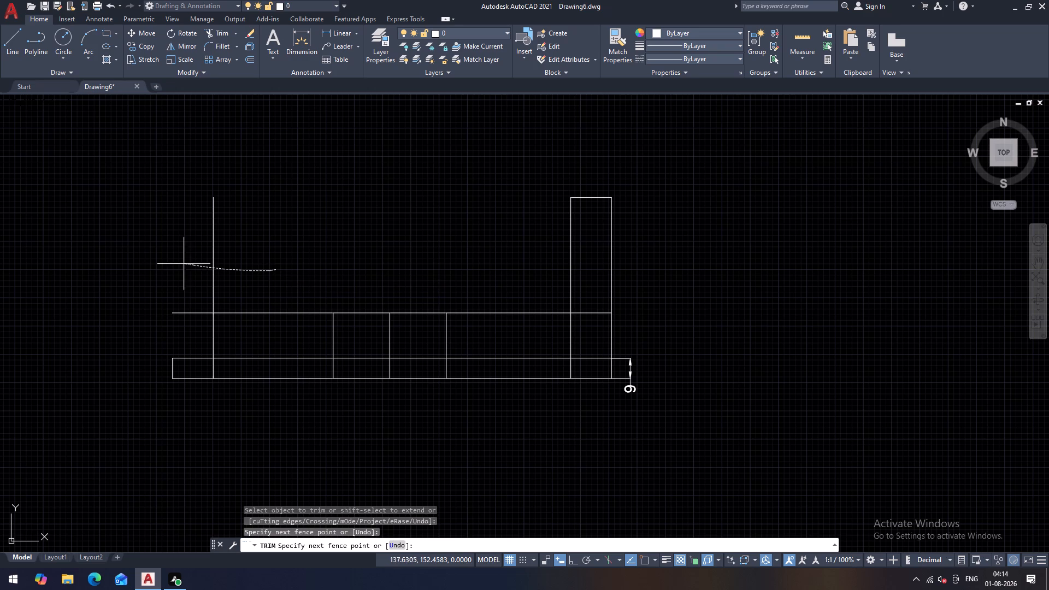
pyautogui.moveTo(183, 264); pyautogui.dragTo(117, 269)
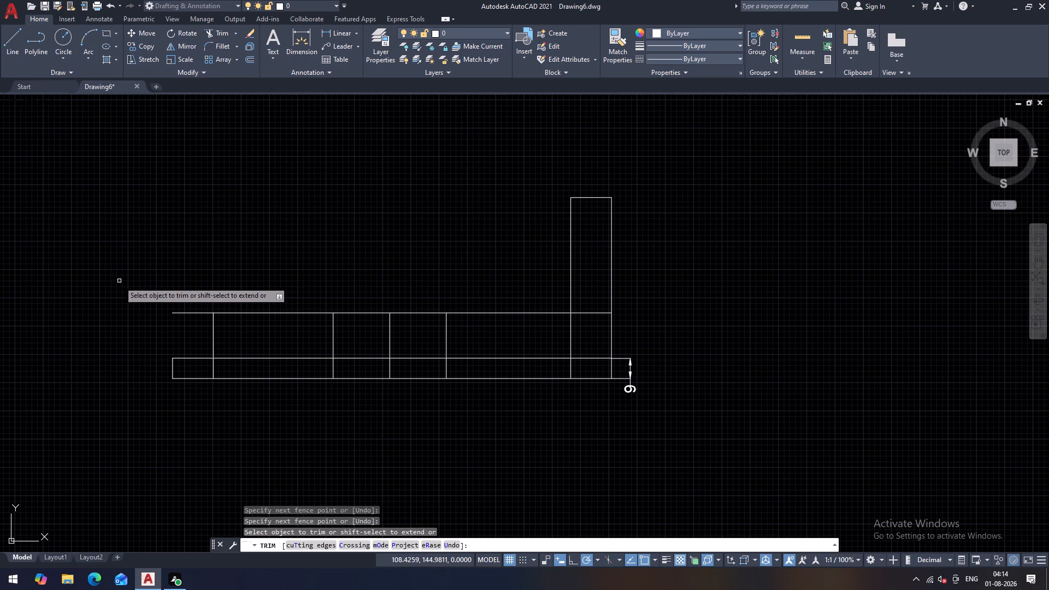
# Trim the upper horizontal line left of the central block and cut the far-left vertical down to the base's top edge.
pyautogui.moveTo(176, 276); pyautogui.dragTo(198, 326)
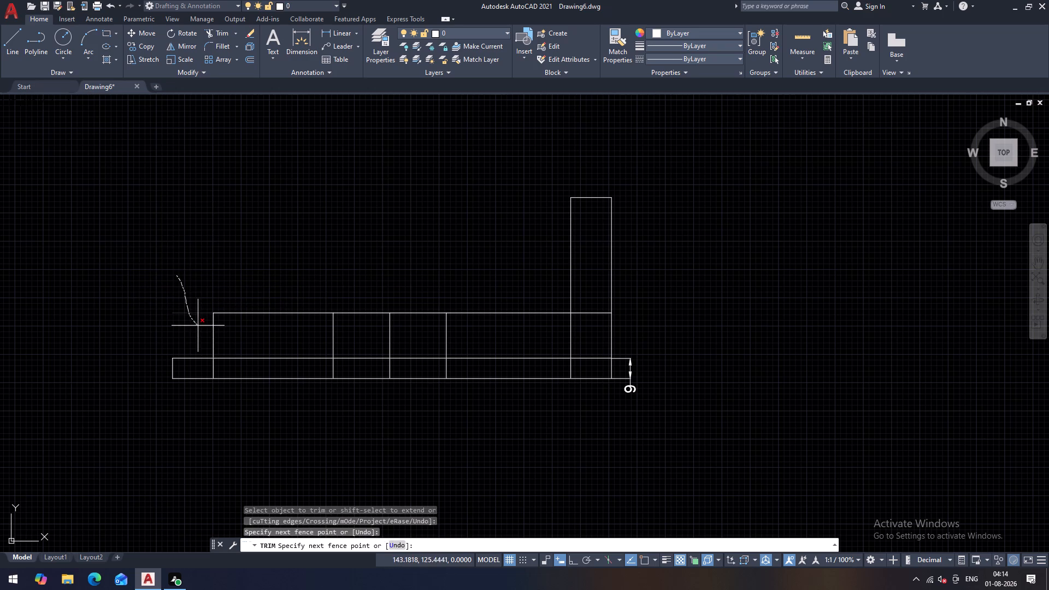
pyautogui.moveTo(198, 326); pyautogui.dragTo(307, 290)
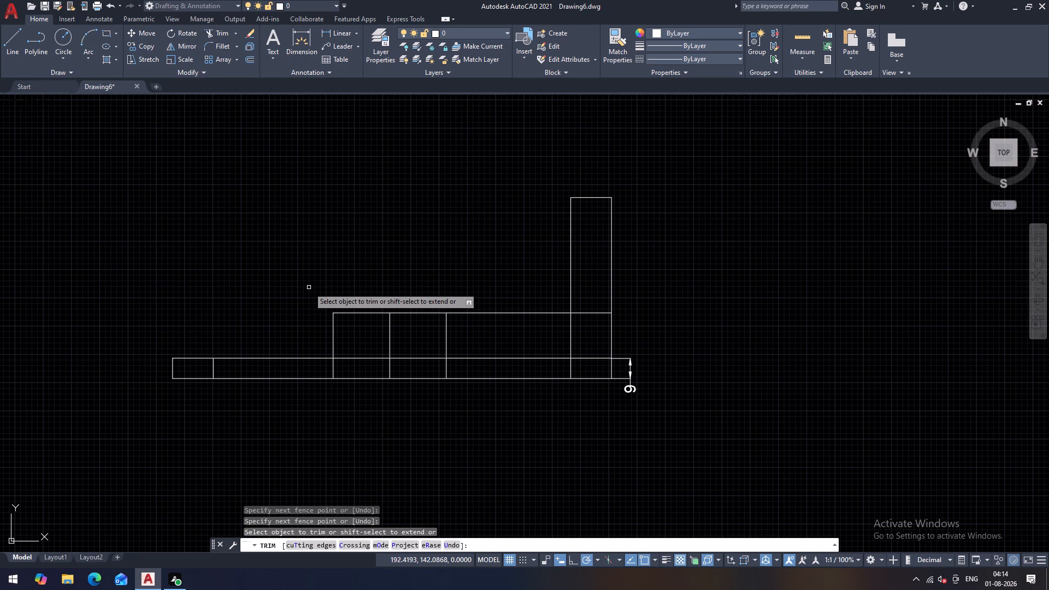
pyautogui.moveTo(478, 264); pyautogui.dragTo(493, 299)
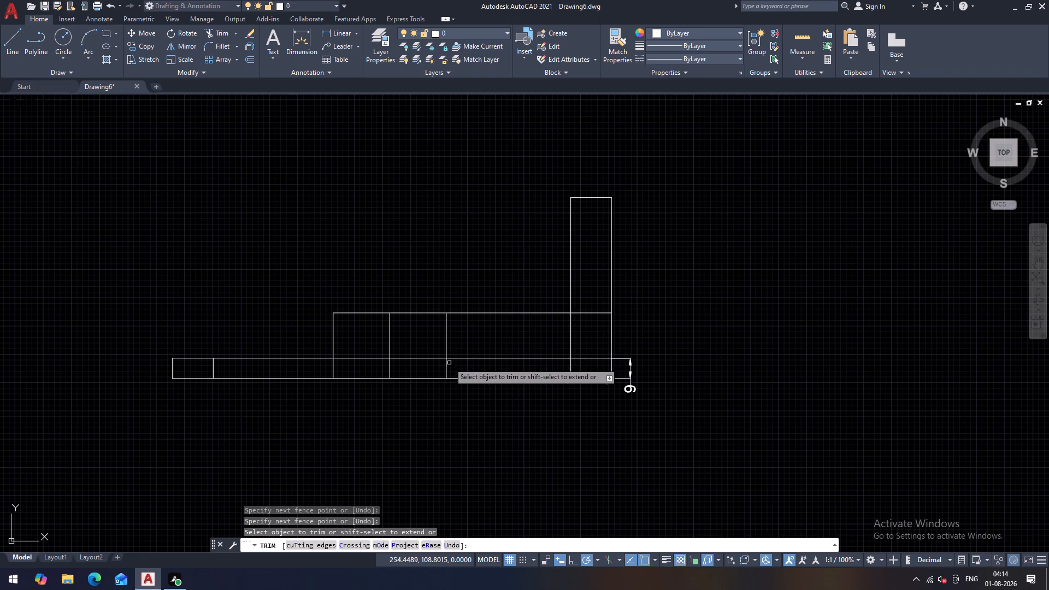
pyautogui.press('Escape')
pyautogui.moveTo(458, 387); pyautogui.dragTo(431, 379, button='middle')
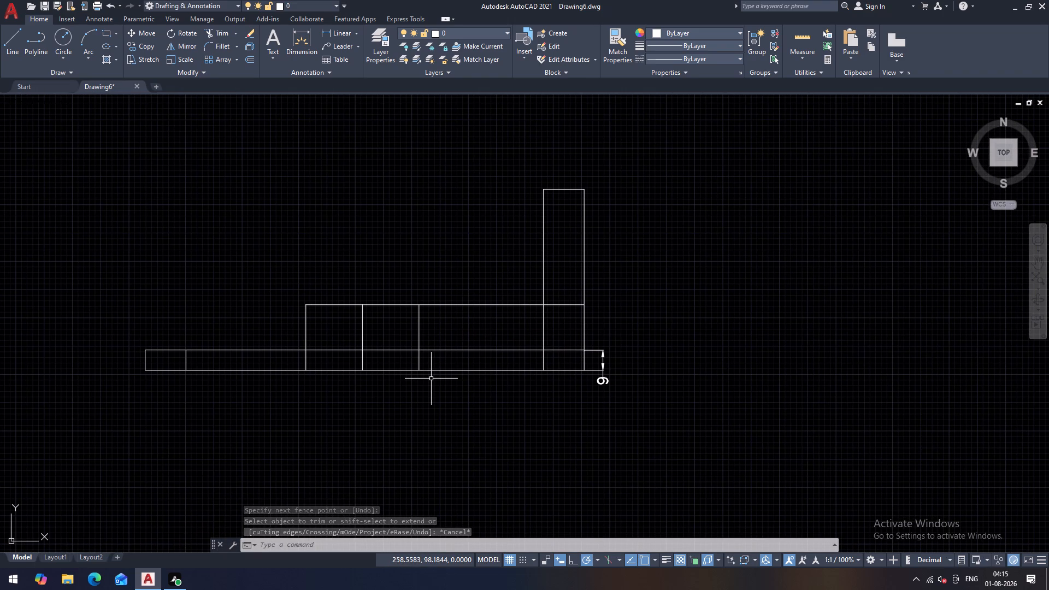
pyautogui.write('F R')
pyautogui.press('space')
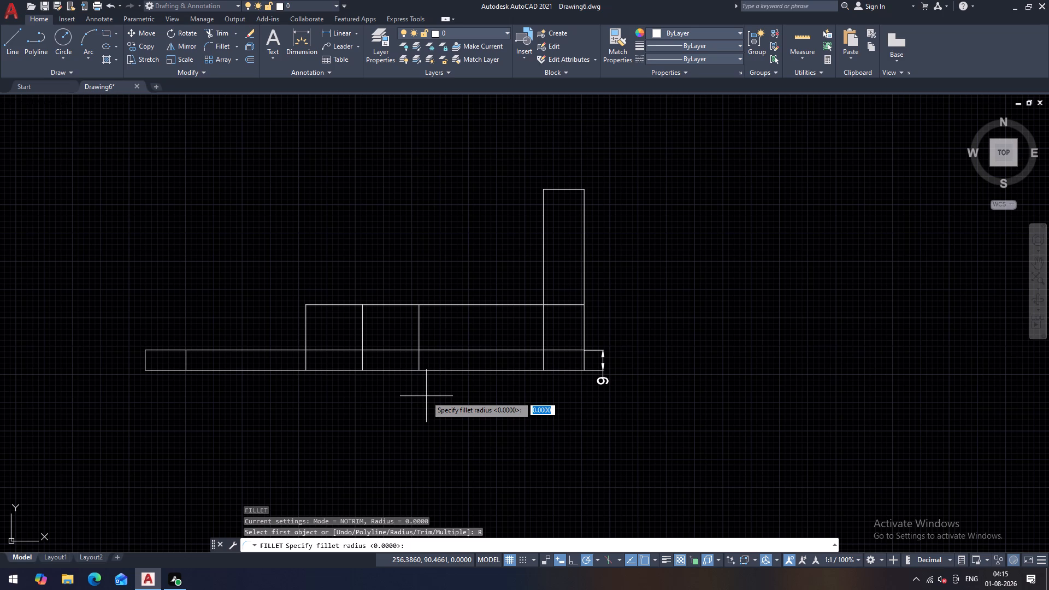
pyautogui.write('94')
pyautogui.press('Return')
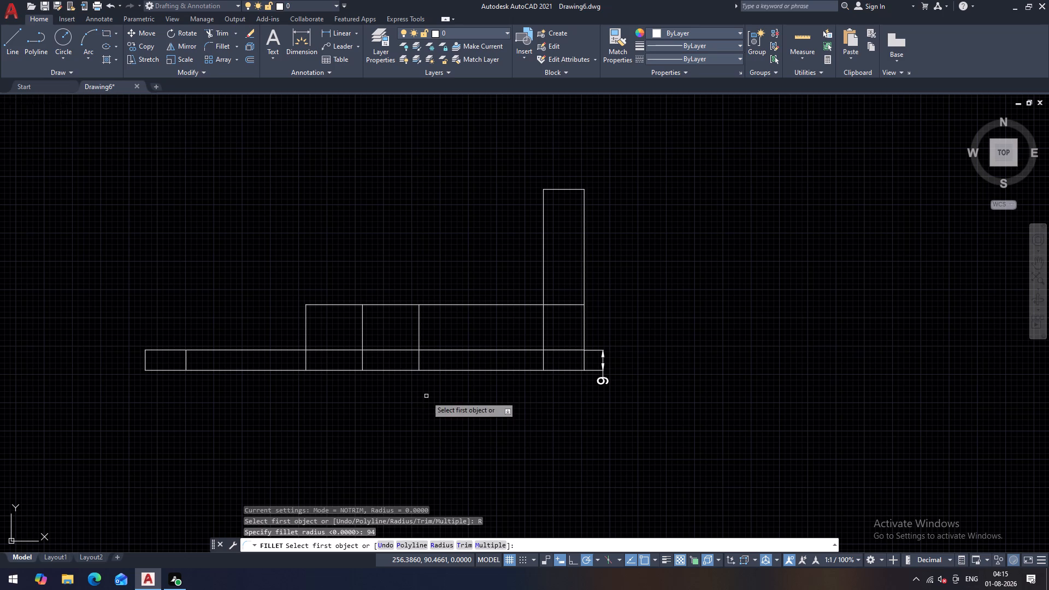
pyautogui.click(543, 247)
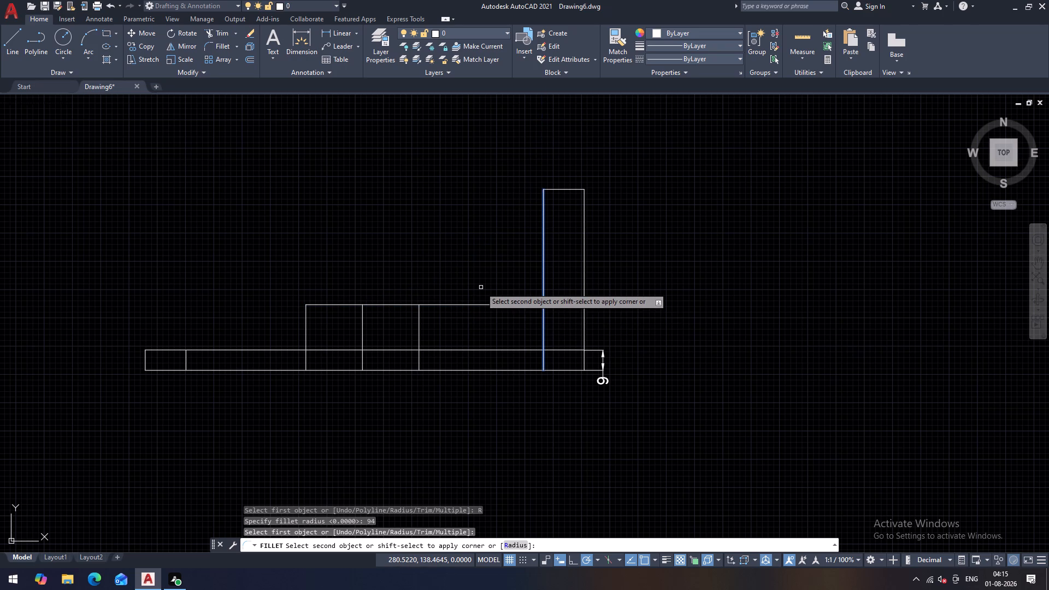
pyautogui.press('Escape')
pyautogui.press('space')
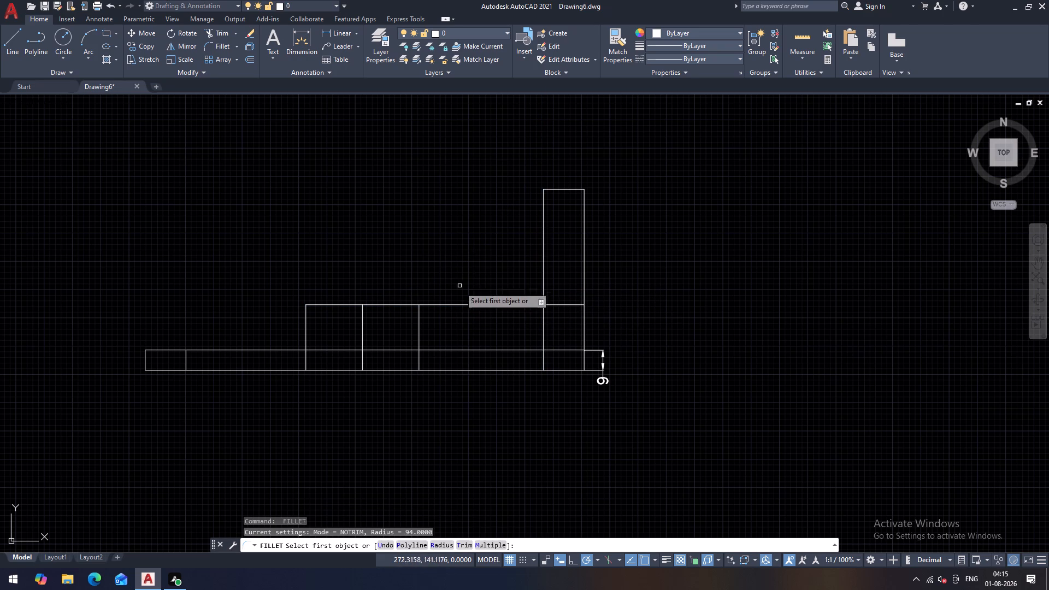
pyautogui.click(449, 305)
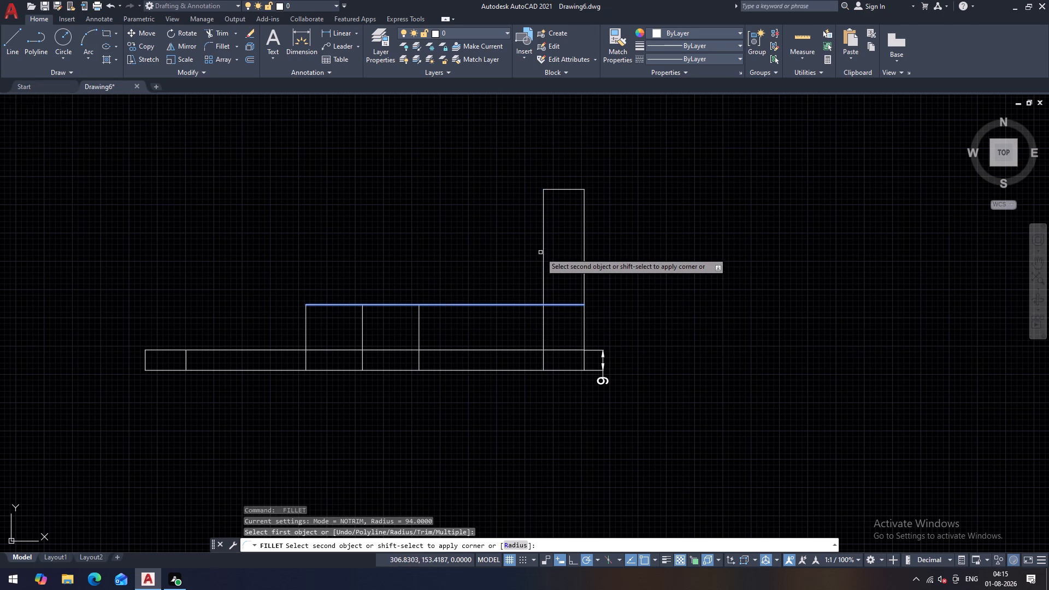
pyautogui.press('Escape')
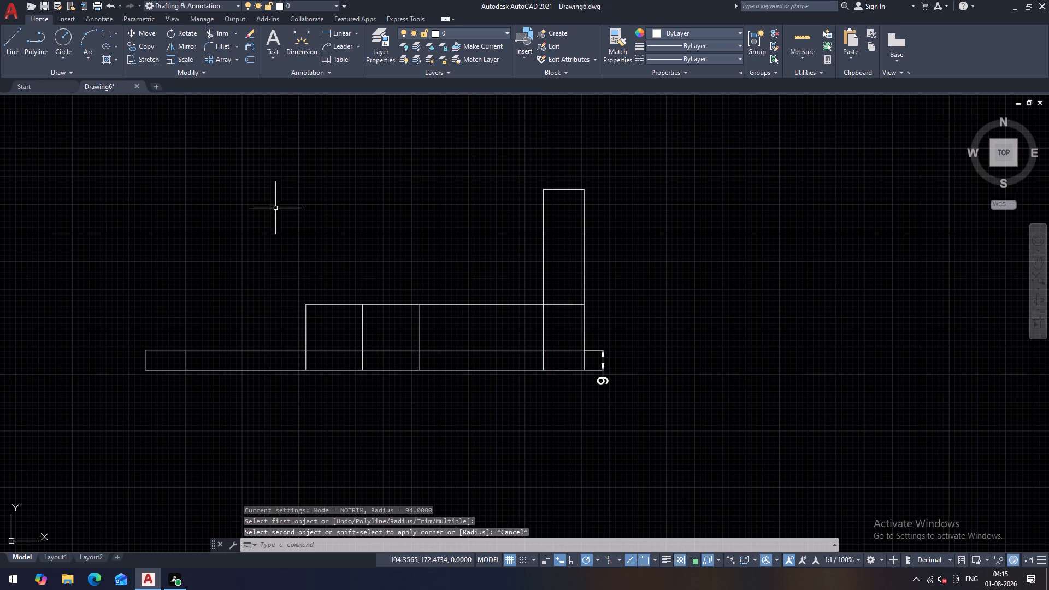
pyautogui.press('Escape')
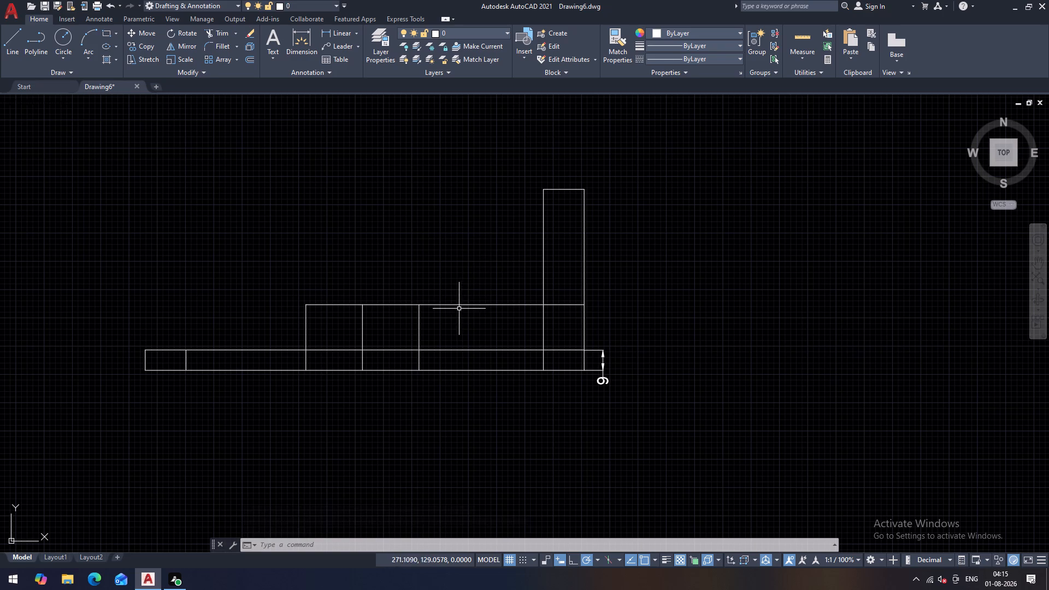
# Trim the upper horizontal line between the central block and the upright, and across the upright's interior.
pyautogui.write('TR')
pyautogui.press('space')
pyautogui.press('space')
pyautogui.moveTo(480, 254); pyautogui.dragTo(473, 315)
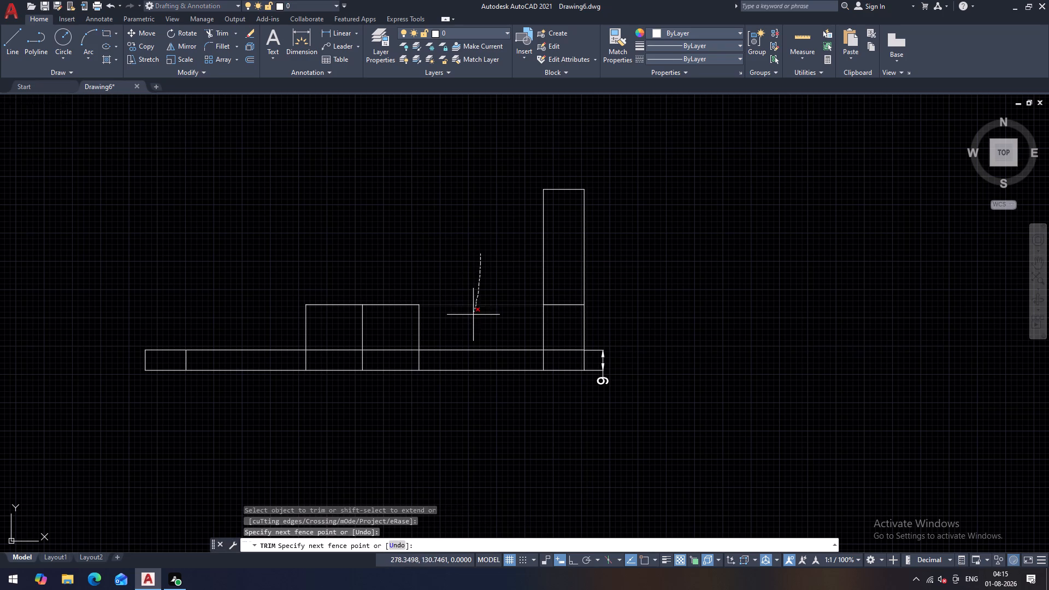
pyautogui.moveTo(473, 315); pyautogui.dragTo(472, 322)
pyautogui.moveTo(567, 264); pyautogui.dragTo(571, 324)
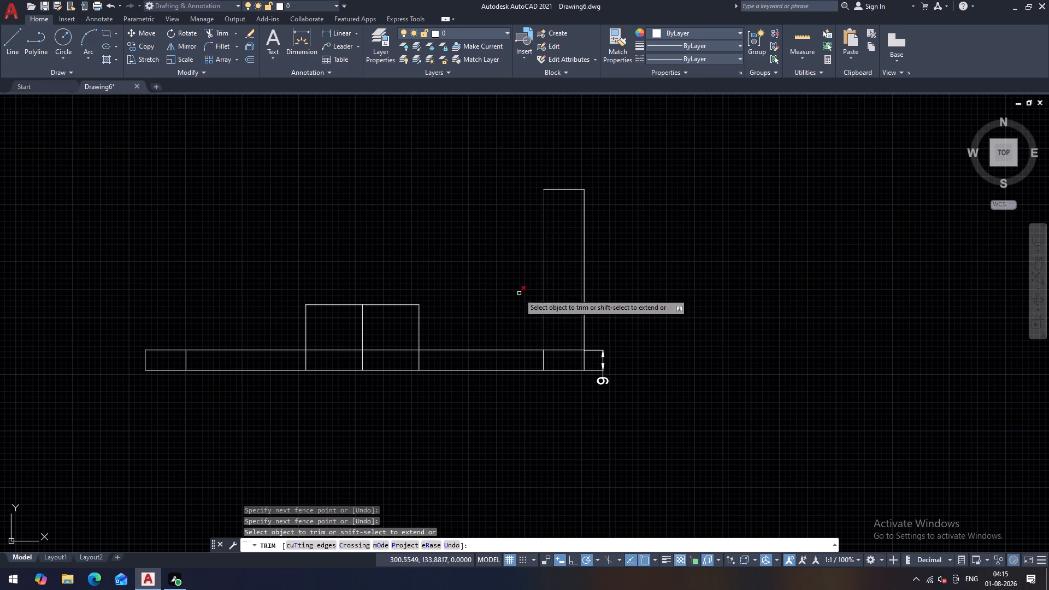
pyautogui.press('Escape')
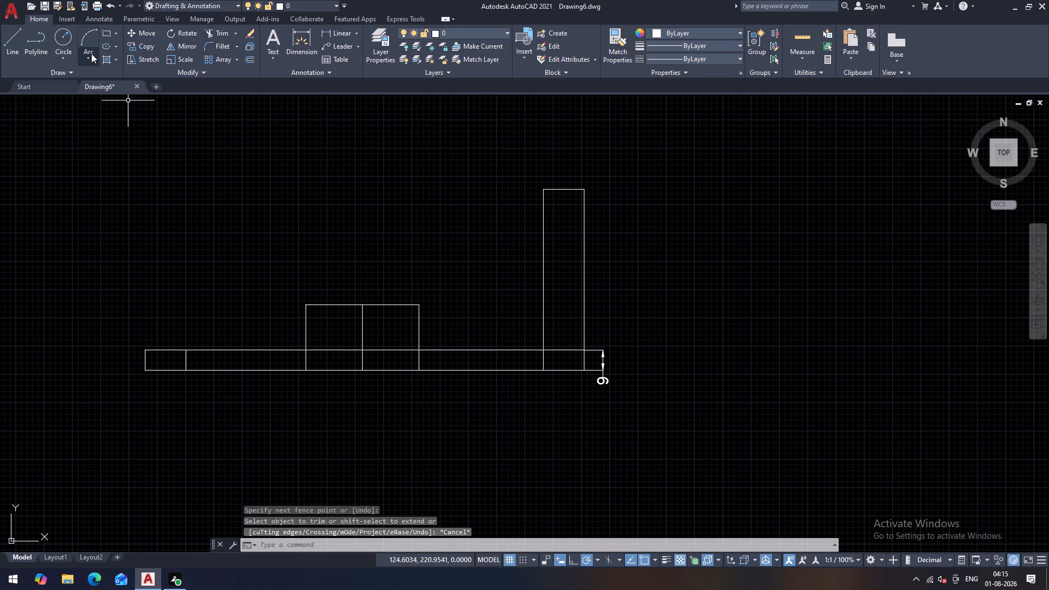
# Draw a start-end-radius arc of radius 94 from the central block's top-right corner to the upright's top-left corner.
pyautogui.click(92, 57)
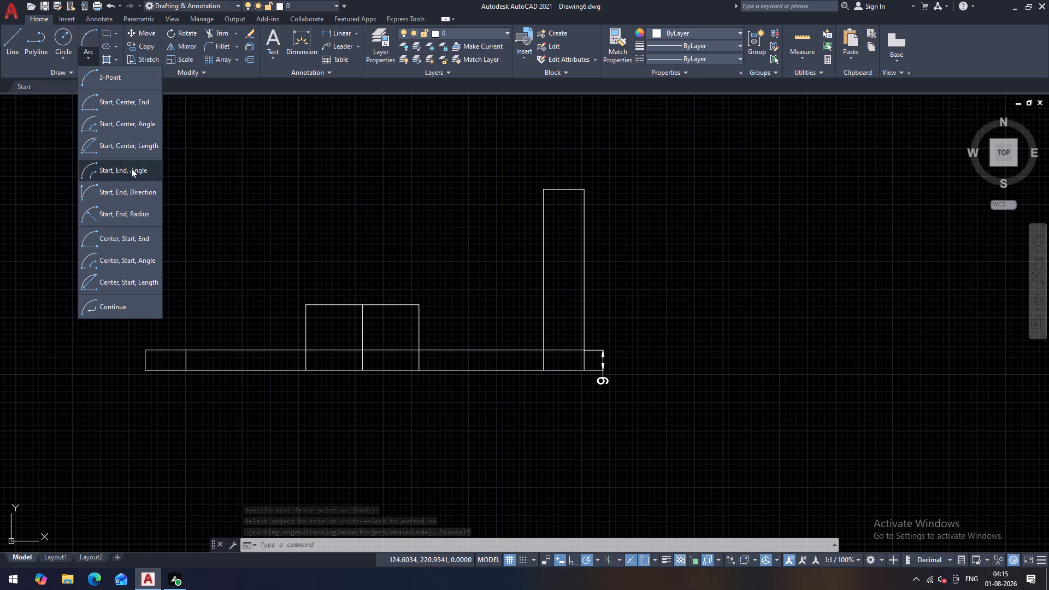
pyautogui.click(129, 211)
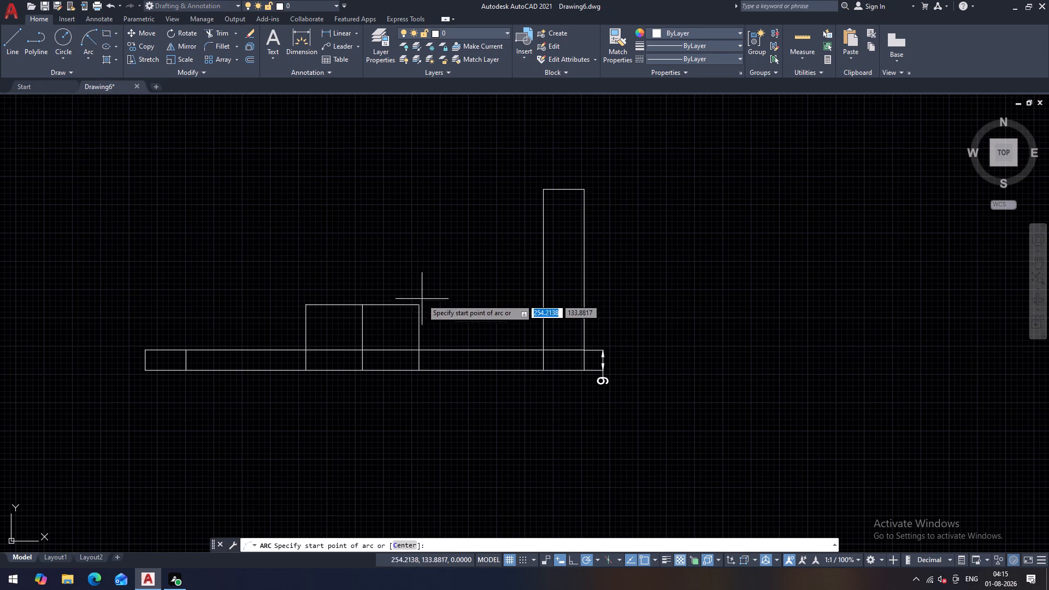
pyautogui.click(418, 306)
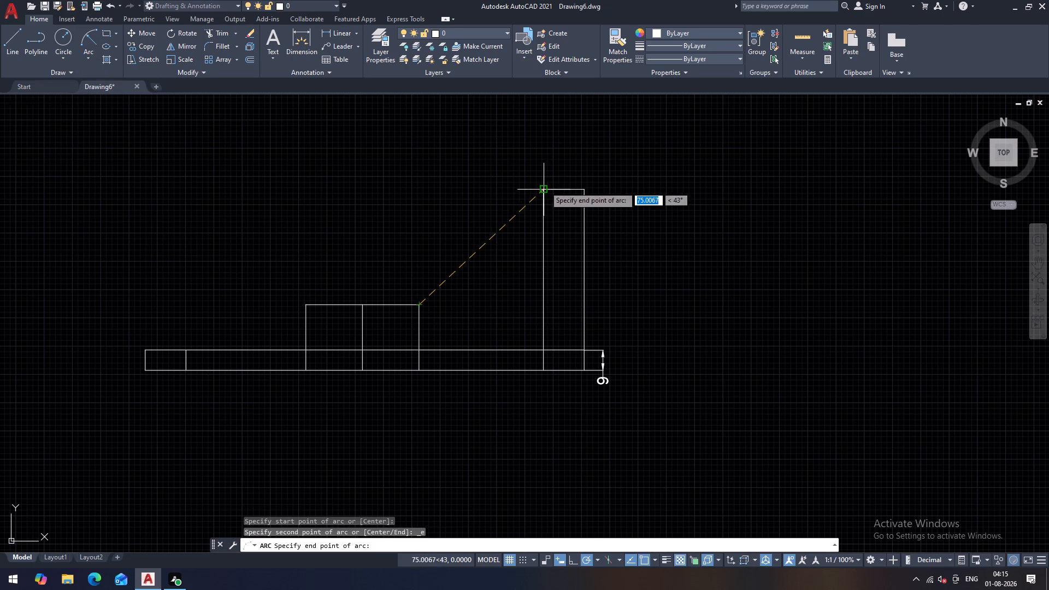
pyautogui.click(541, 190)
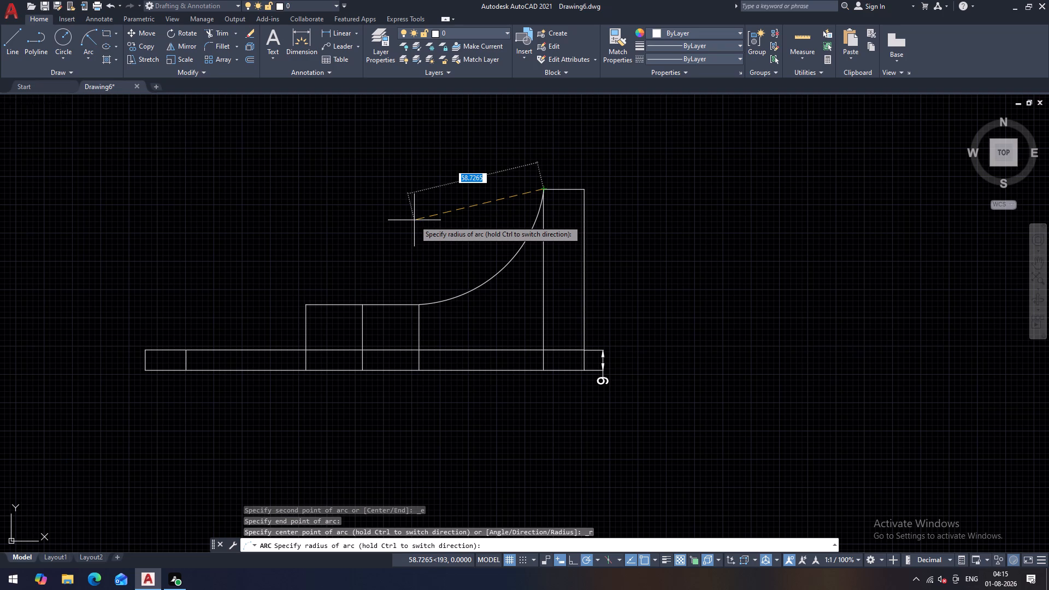
pyautogui.write('94')
pyautogui.press('Return')
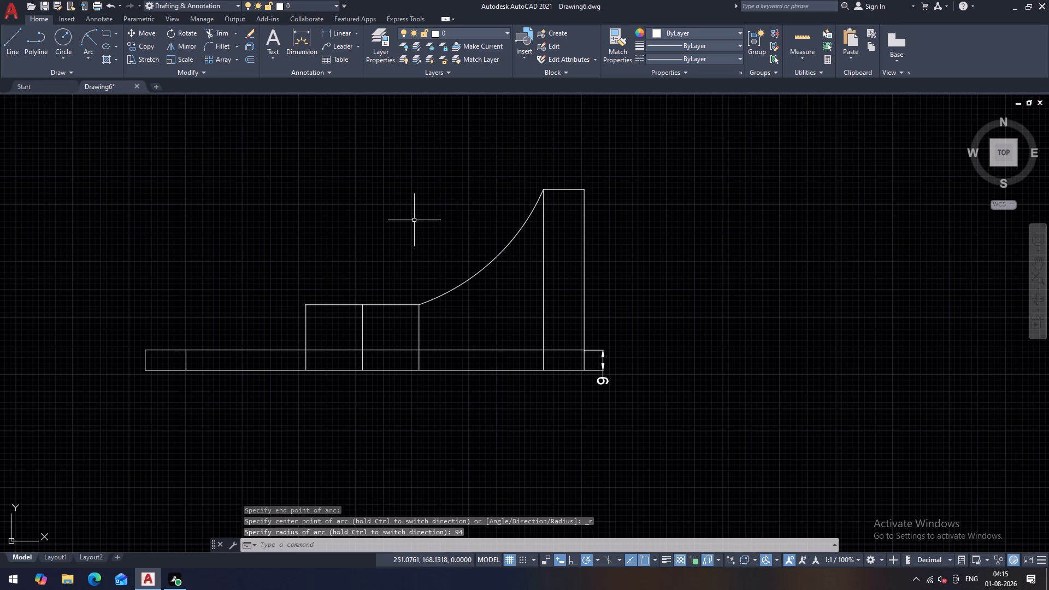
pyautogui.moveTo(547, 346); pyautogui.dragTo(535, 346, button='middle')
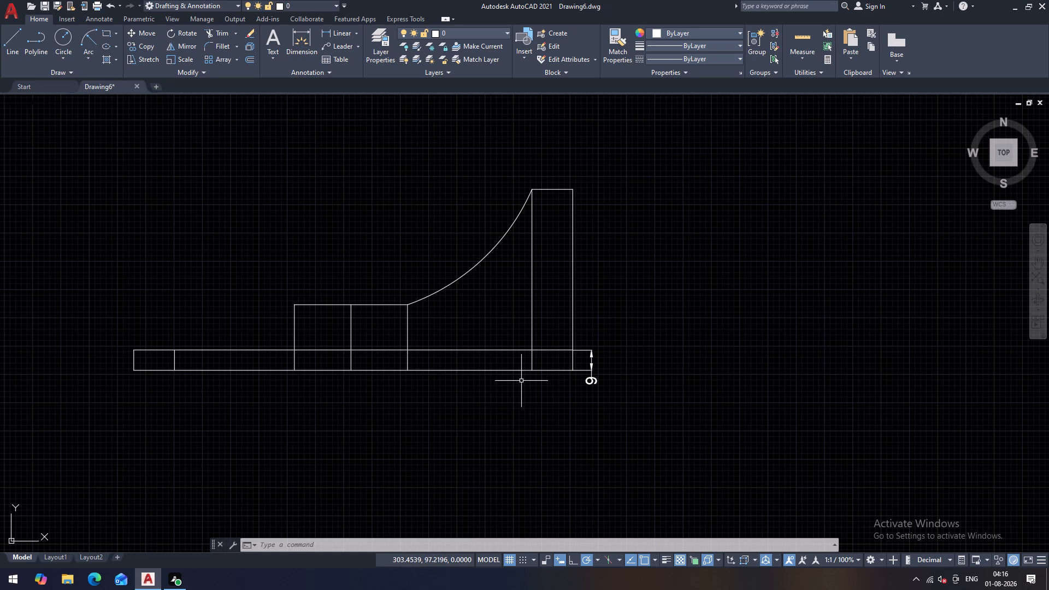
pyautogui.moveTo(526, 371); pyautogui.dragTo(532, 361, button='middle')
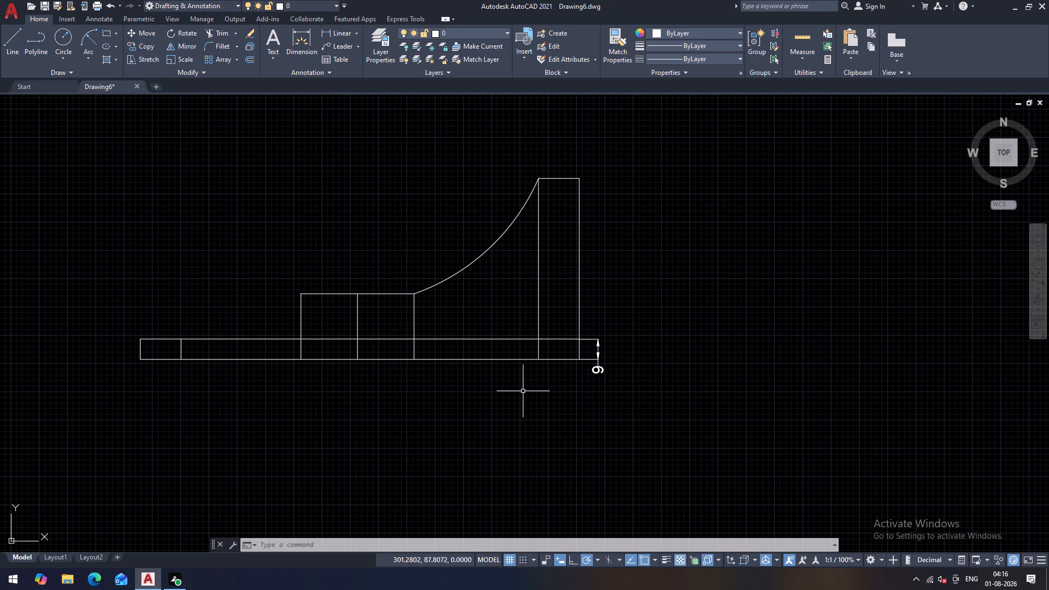
# Offset the upright's left edge by 13 toward the central block.
pyautogui.write('O 13')
pyautogui.press('Return')
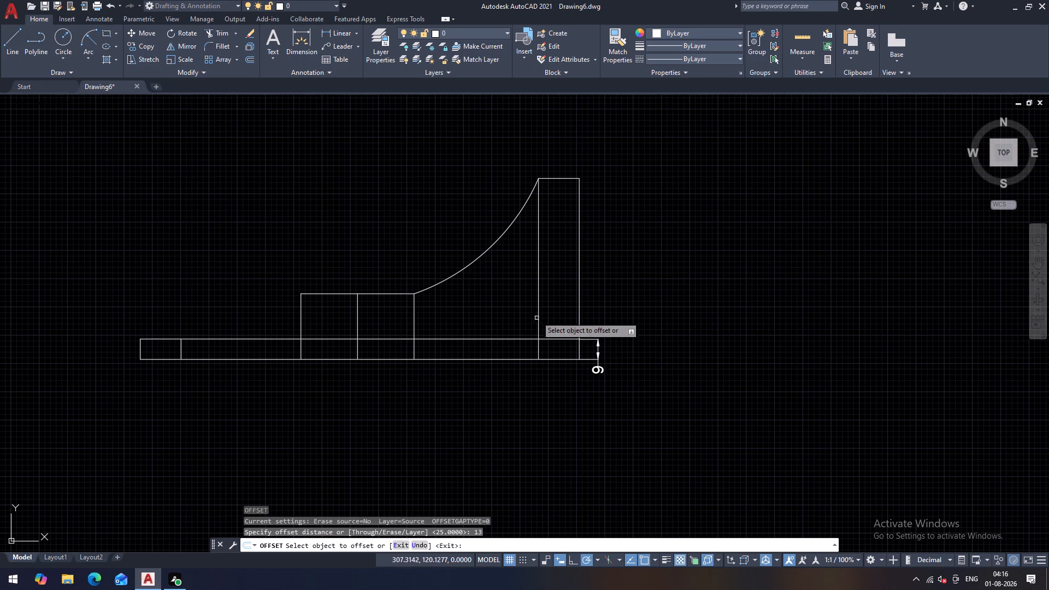
pyautogui.click(539, 311)
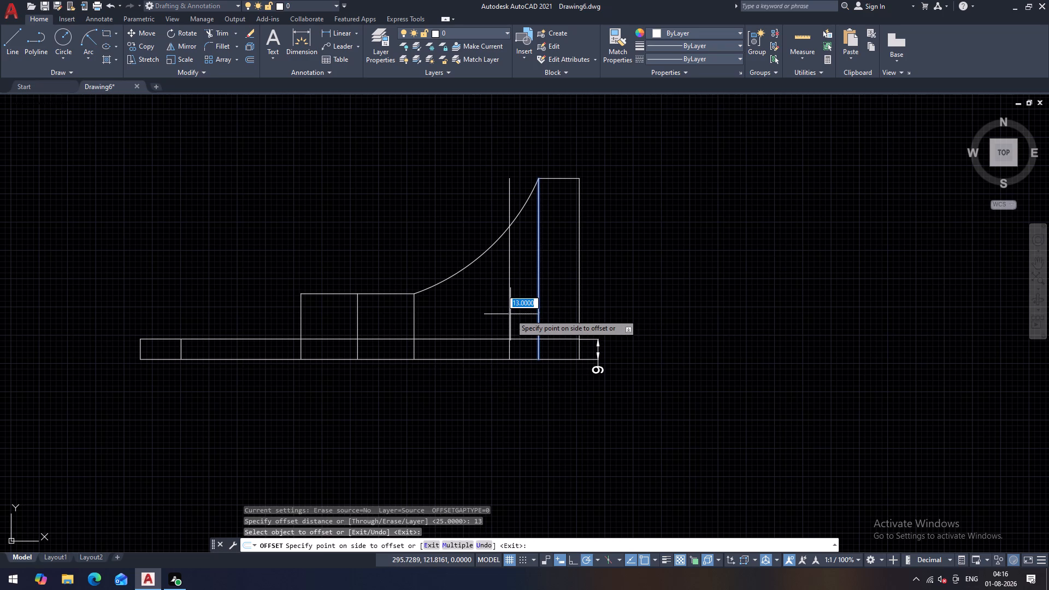
pyautogui.click(510, 314)
pyautogui.press('Escape')
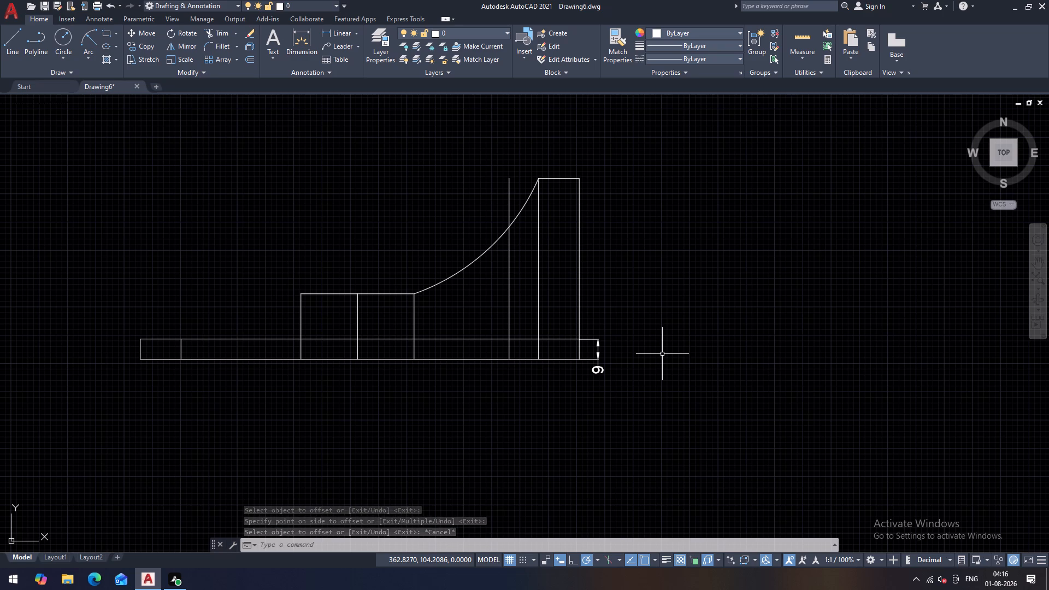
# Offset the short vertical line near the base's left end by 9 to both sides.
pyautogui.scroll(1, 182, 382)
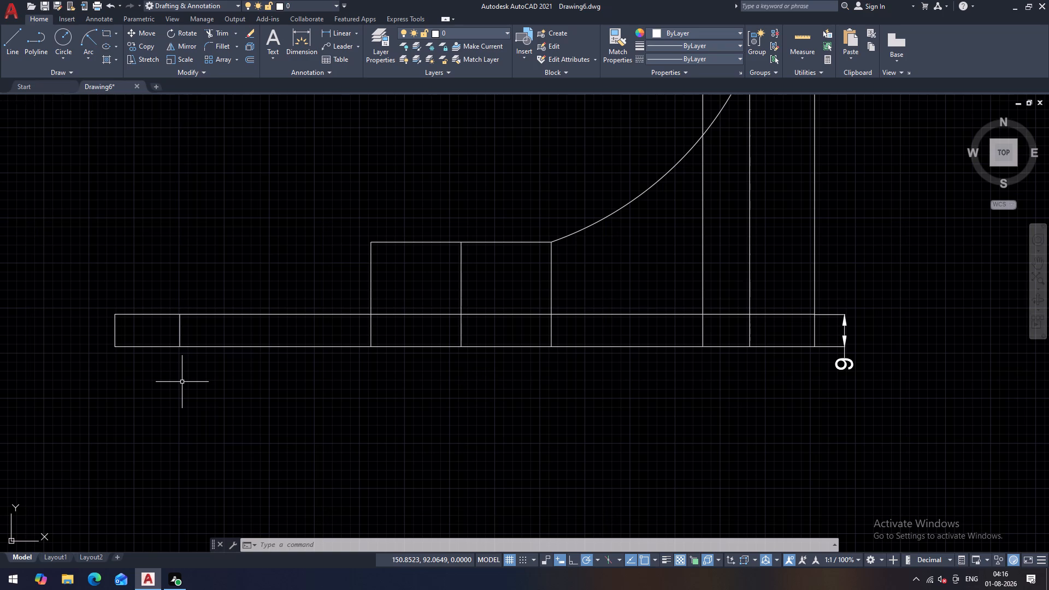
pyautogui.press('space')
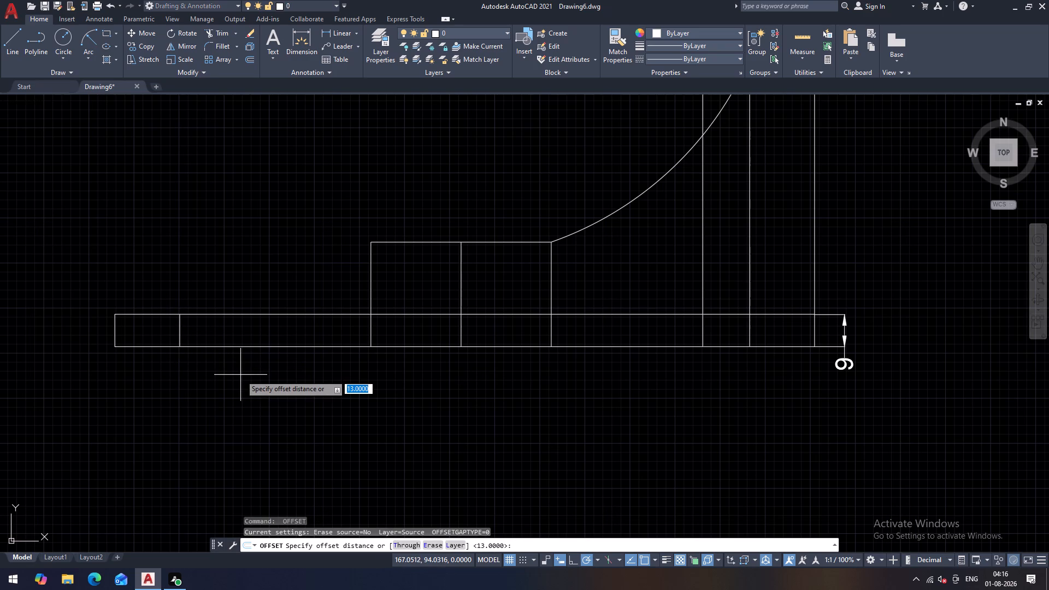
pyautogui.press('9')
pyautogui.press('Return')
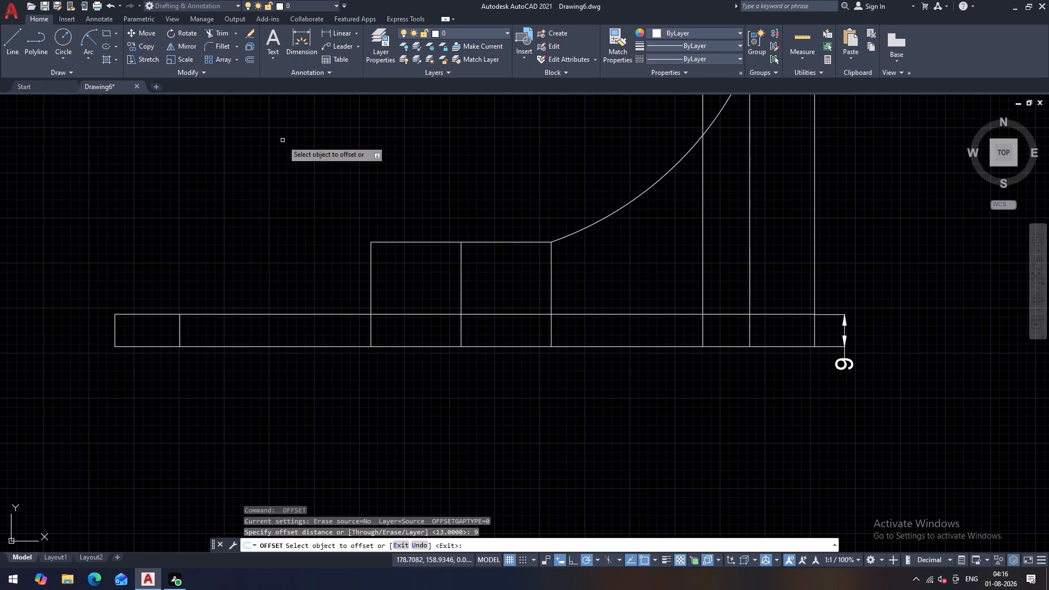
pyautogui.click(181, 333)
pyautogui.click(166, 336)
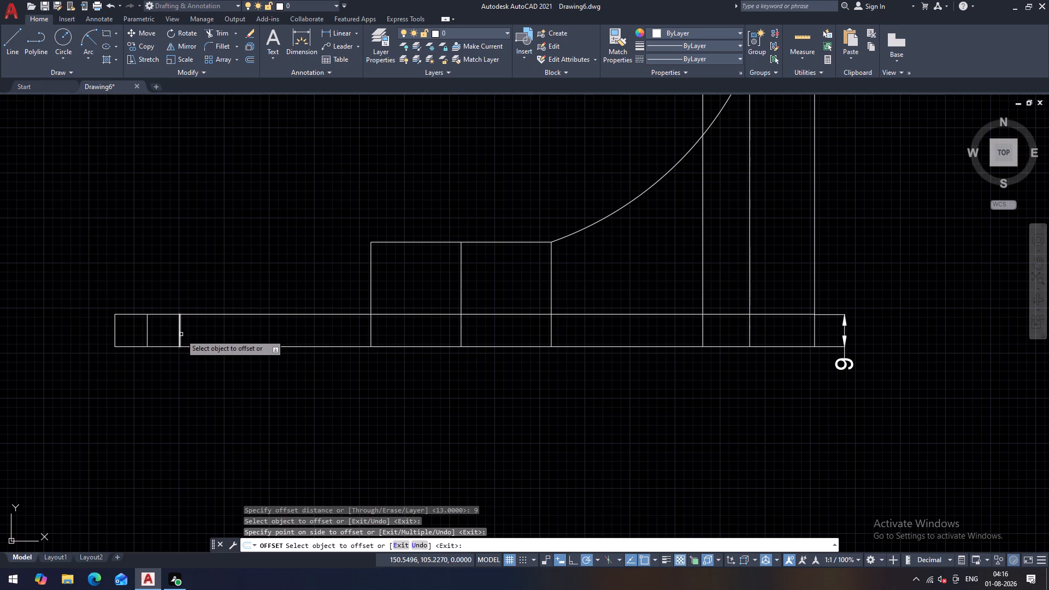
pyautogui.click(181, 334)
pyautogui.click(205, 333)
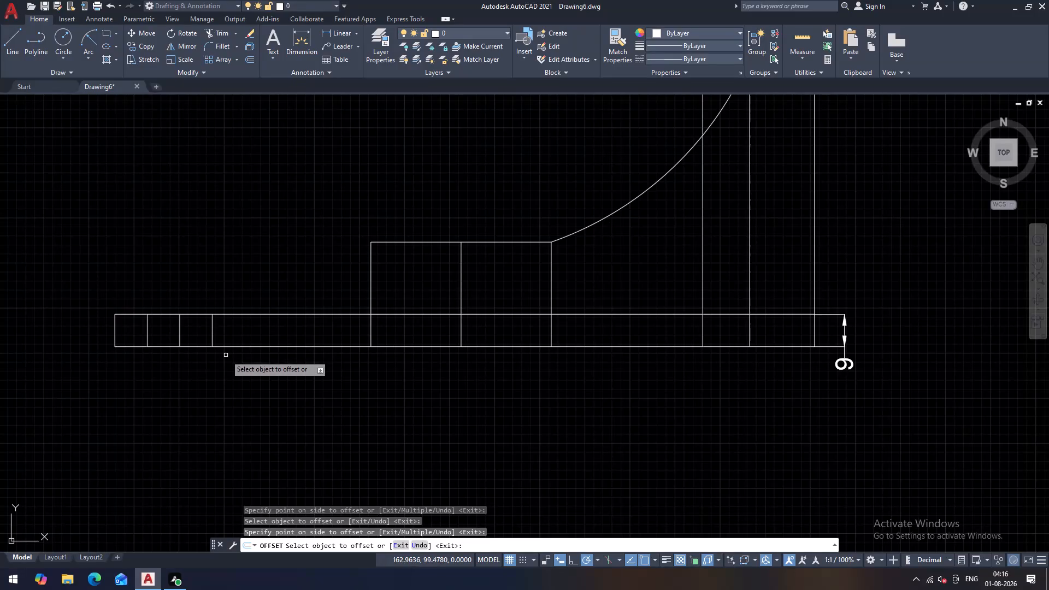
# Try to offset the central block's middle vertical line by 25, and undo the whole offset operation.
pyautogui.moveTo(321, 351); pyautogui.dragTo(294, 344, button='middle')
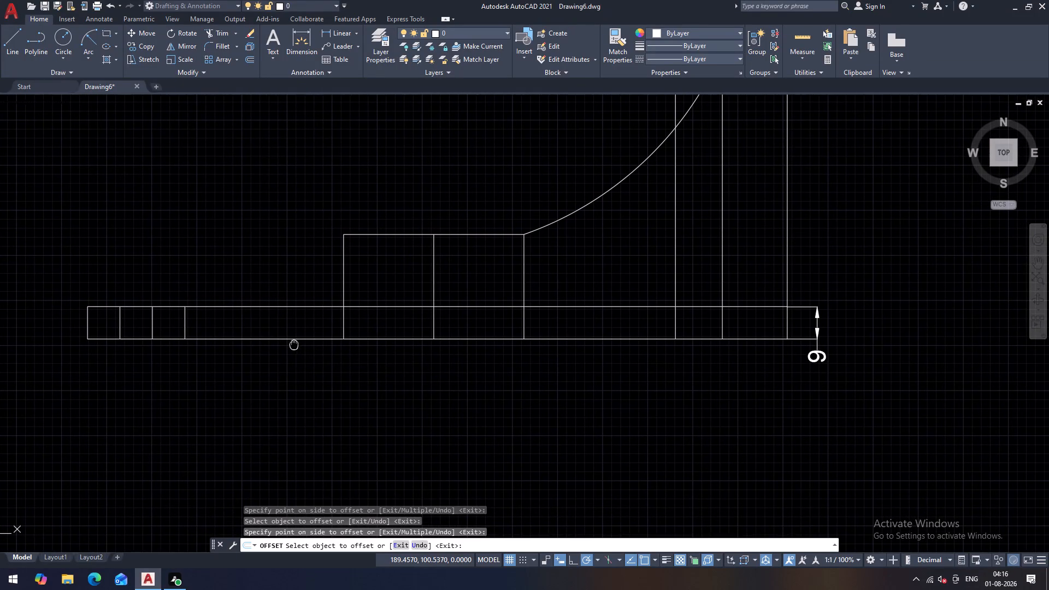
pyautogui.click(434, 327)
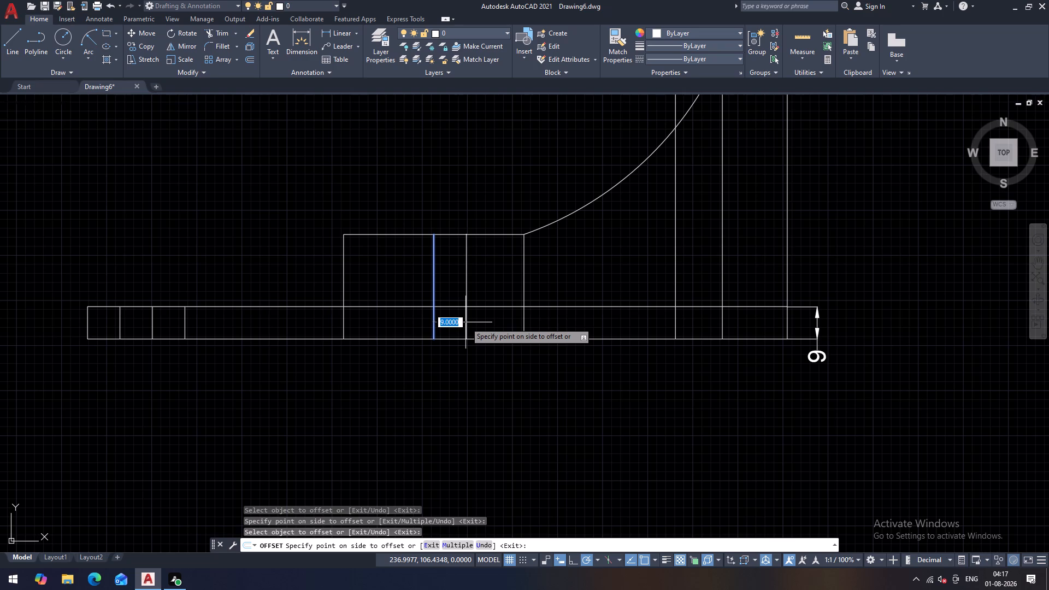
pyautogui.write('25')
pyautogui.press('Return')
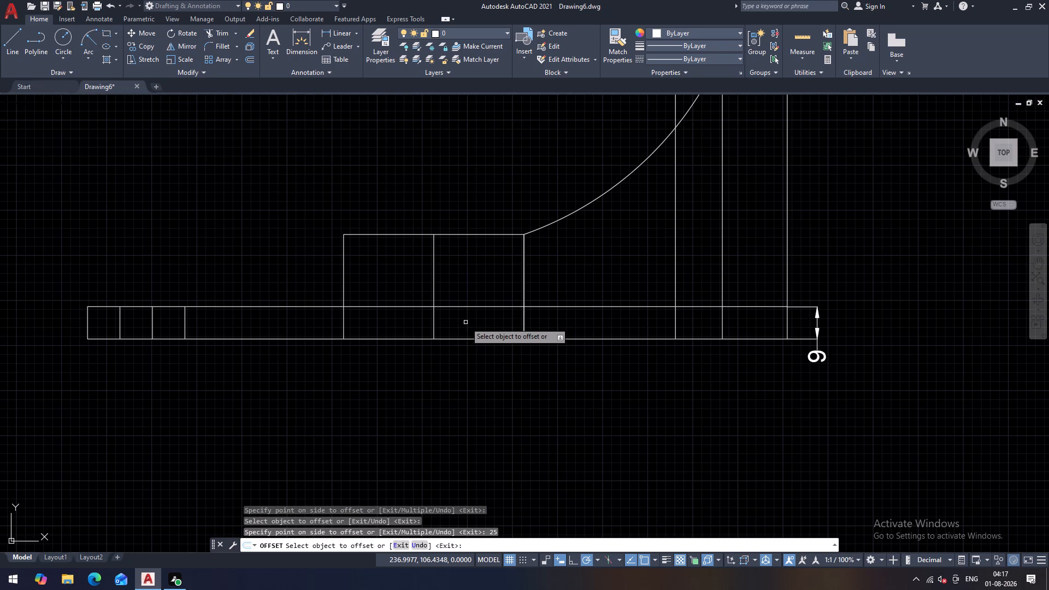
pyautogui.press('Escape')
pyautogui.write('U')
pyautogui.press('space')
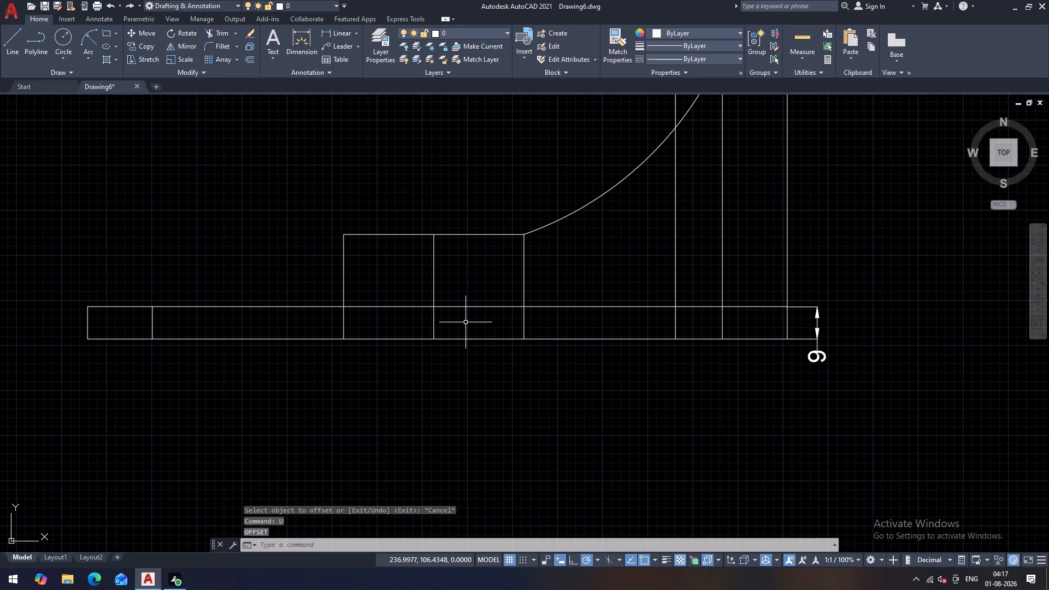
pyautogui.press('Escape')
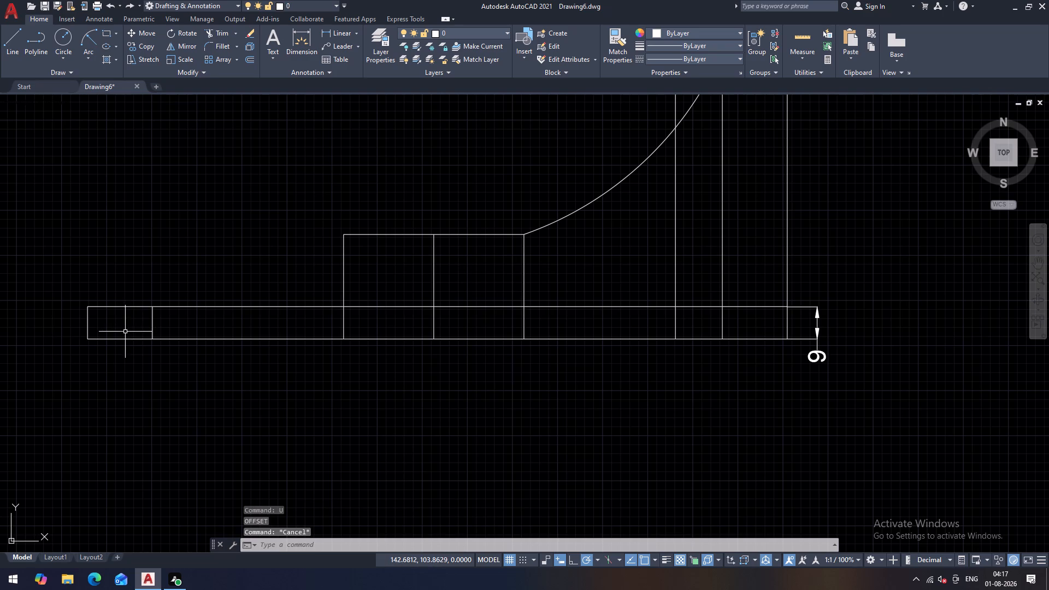
# Offset the short vertical line near the base's left end by 9 to both its right and left sides.
pyautogui.press('o')
pyautogui.press('space')
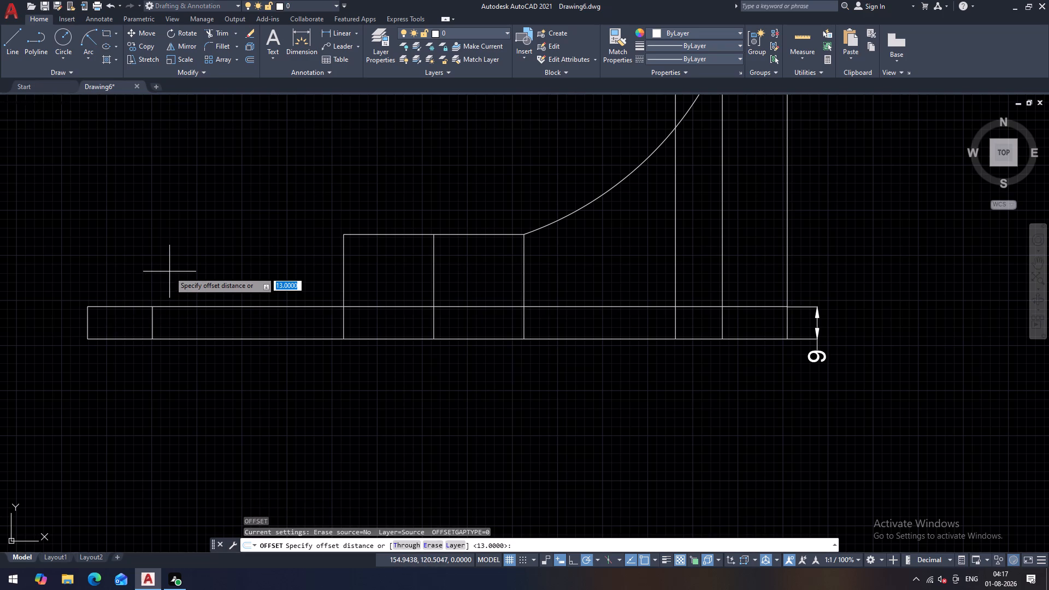
pyautogui.press('9')
pyautogui.press('Return')
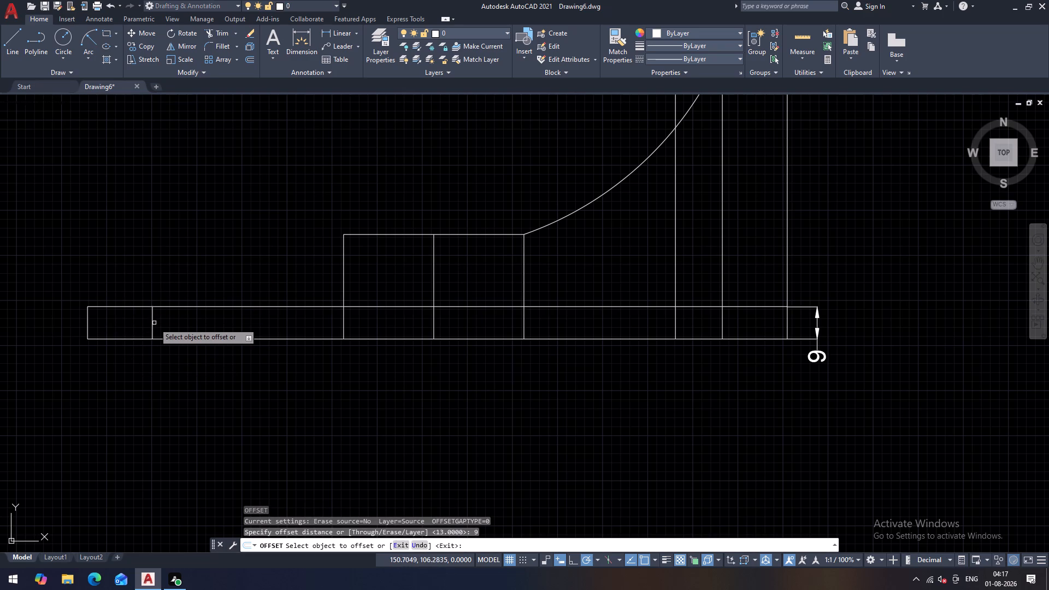
pyautogui.click(153, 323)
pyautogui.click(174, 325)
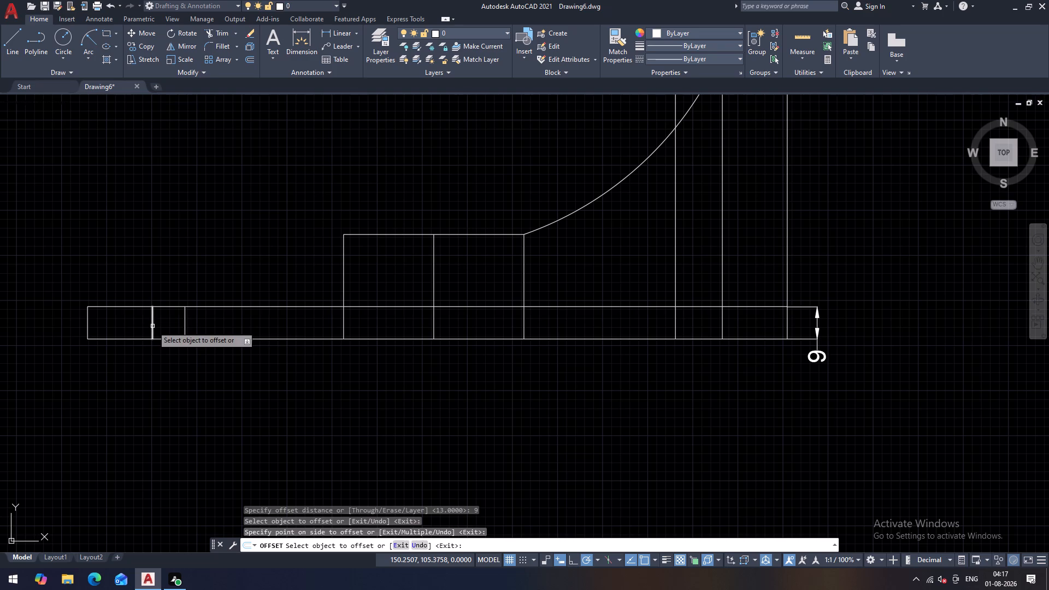
pyautogui.click(152, 326)
pyautogui.click(130, 327)
# Offset the central block's middle vertical line by 9.
pyautogui.moveTo(342, 318); pyautogui.dragTo(313, 320, button='middle')
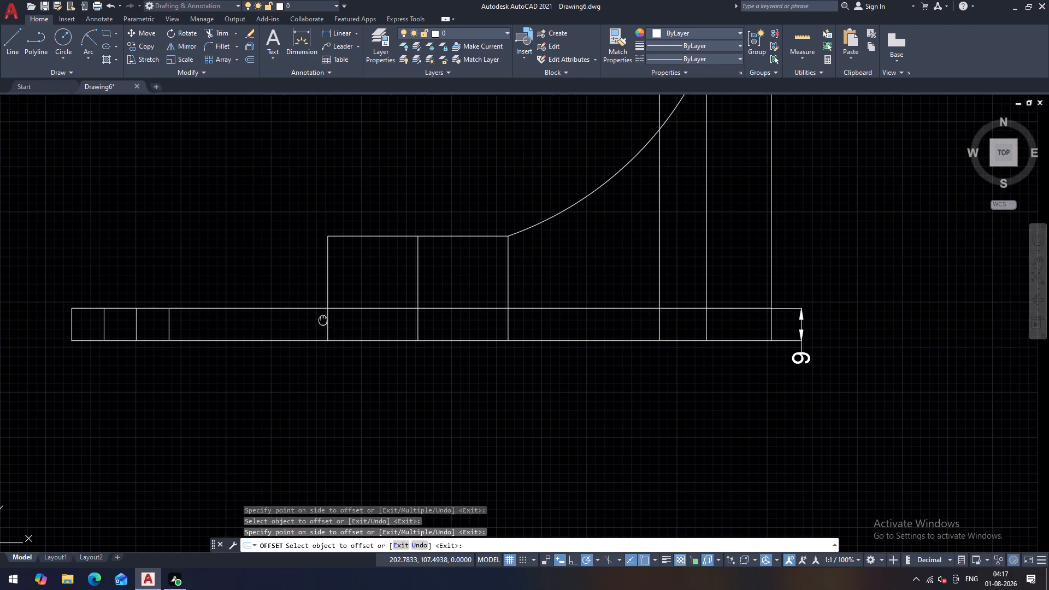
pyautogui.moveTo(313, 320); pyautogui.dragTo(282, 316, button='middle')
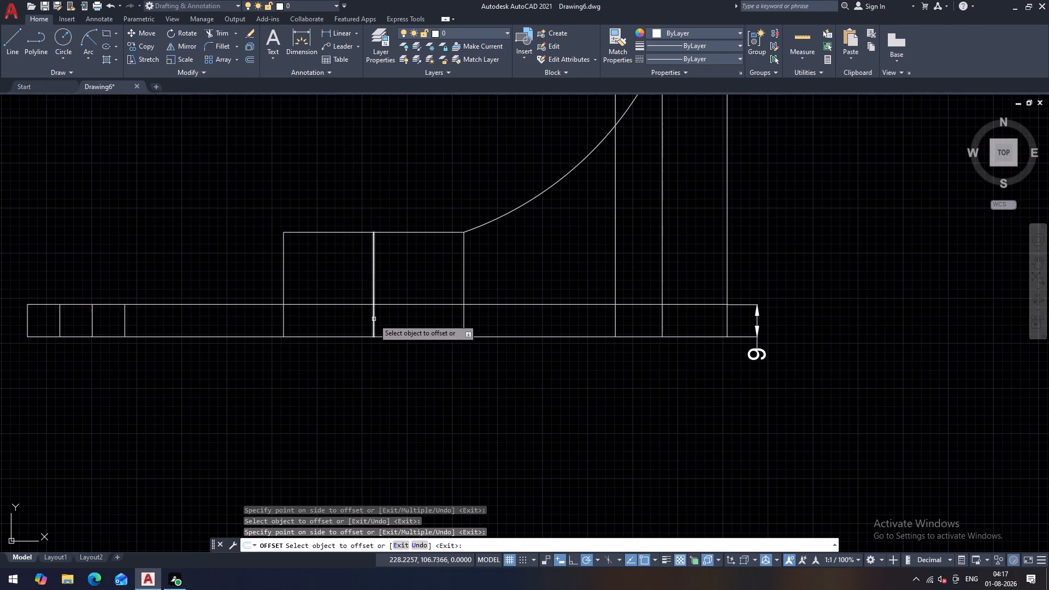
pyautogui.click(374, 319)
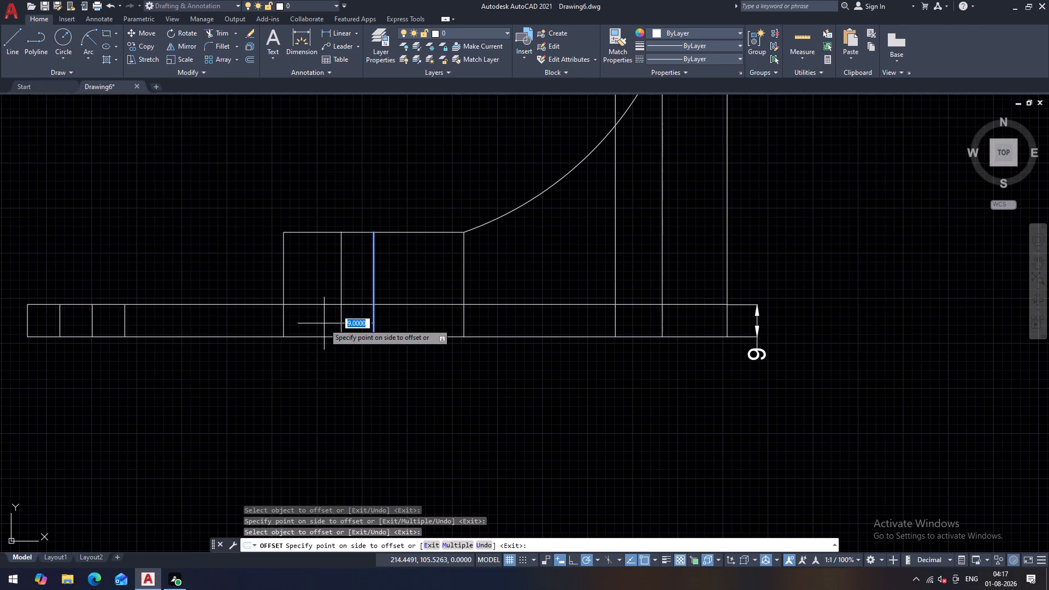
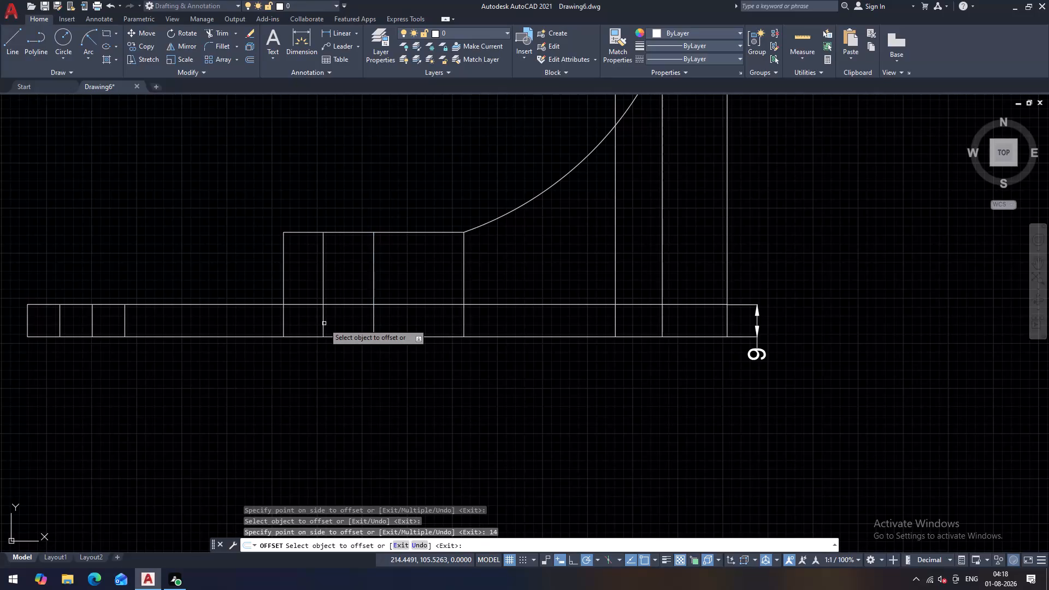
# Offset the central block's middle vertical line by 14 towards the upright.
pyautogui.click(374, 295)
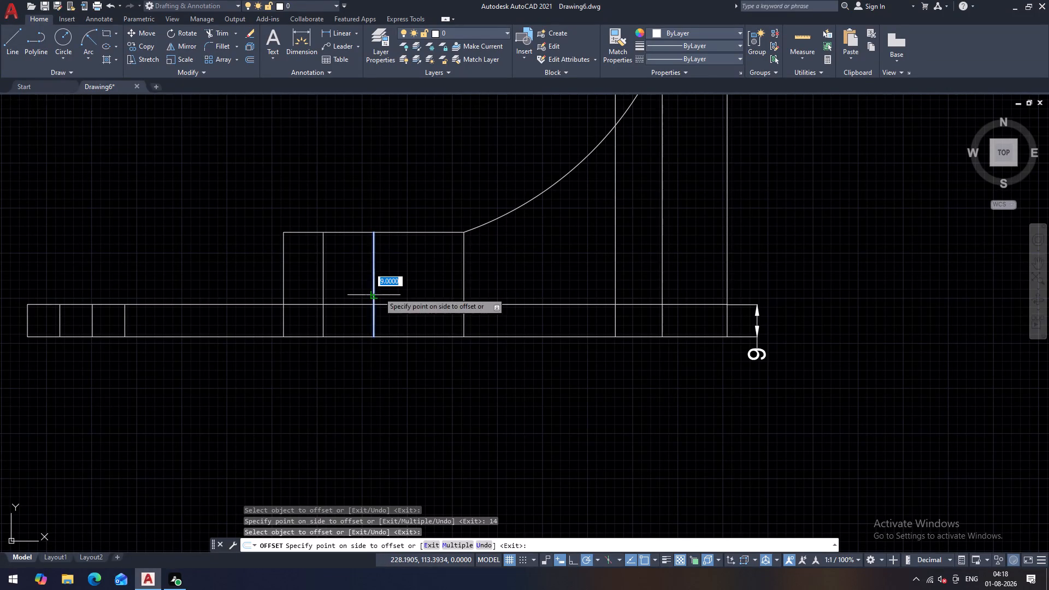
pyautogui.write('14')
pyautogui.press('Return')
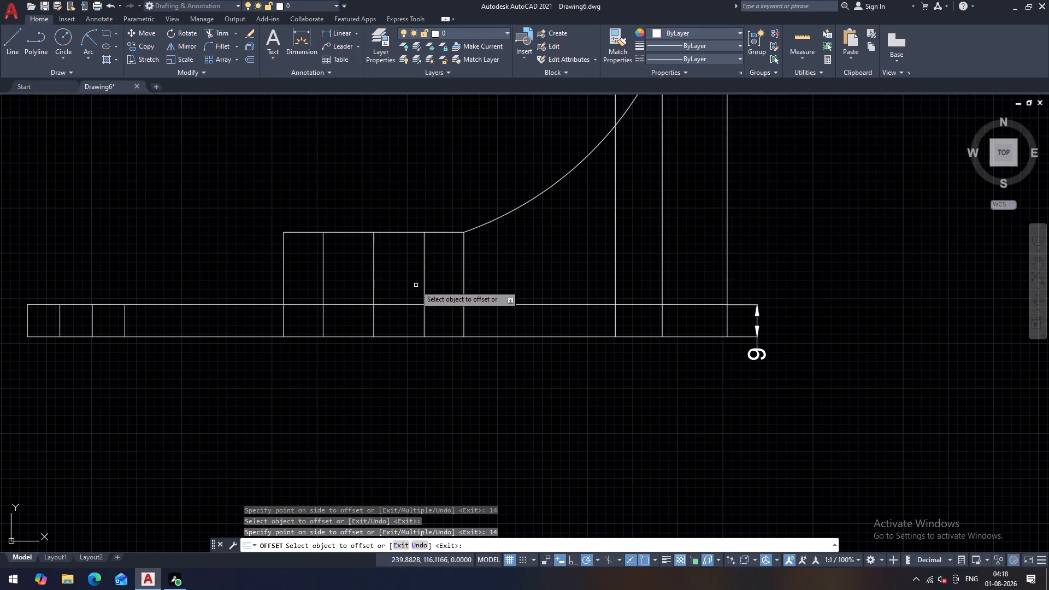
pyautogui.press('Escape')
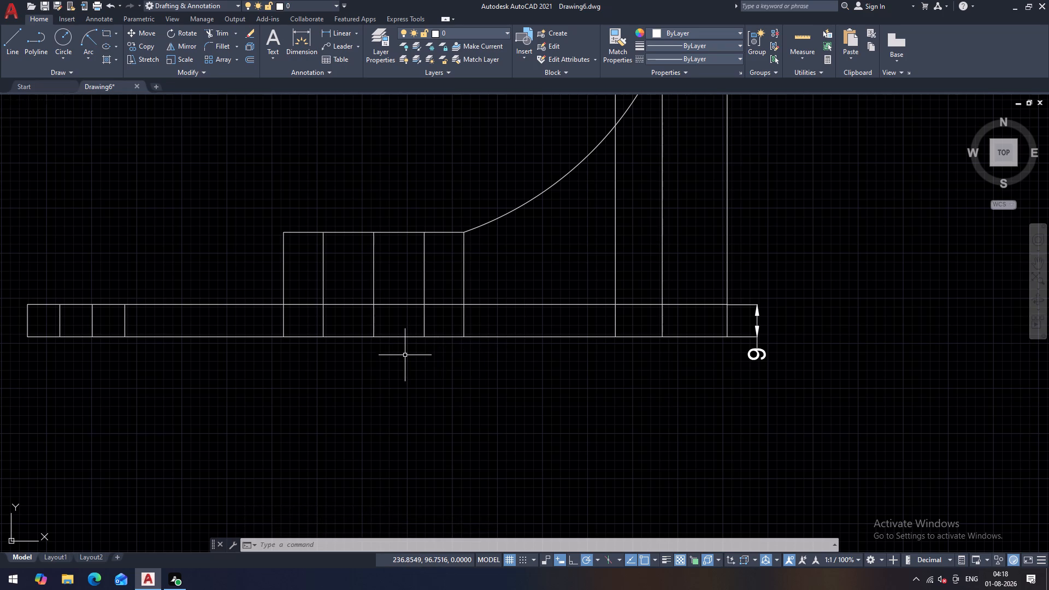
# Trim the vertical line just left of the upright above the base, removing its parts below and above the arc.
pyautogui.moveTo(345, 357); pyautogui.dragTo(317, 344, button='middle')
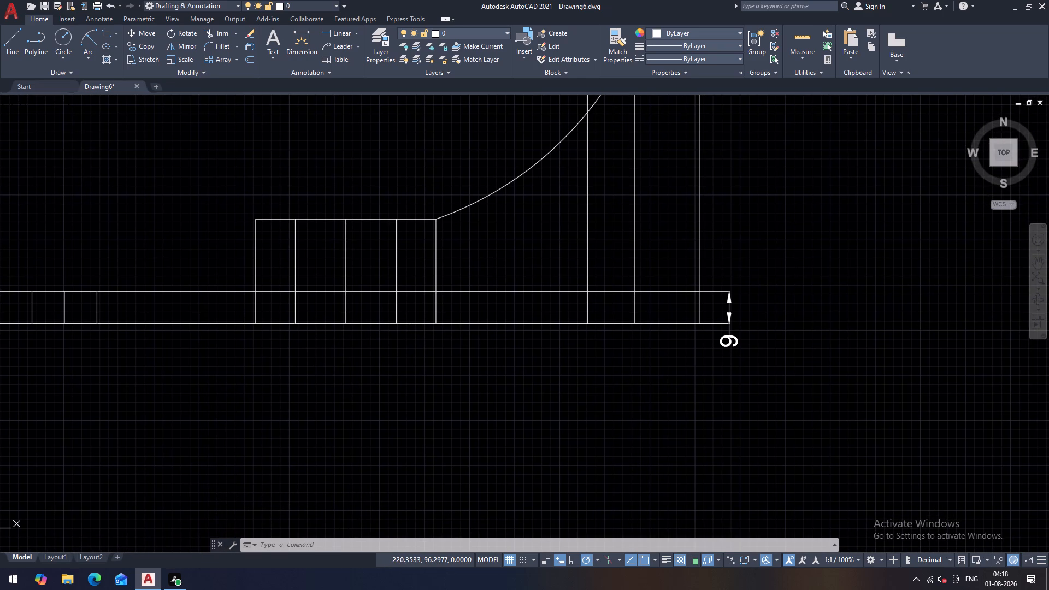
pyautogui.scroll(-1, 317, 393)
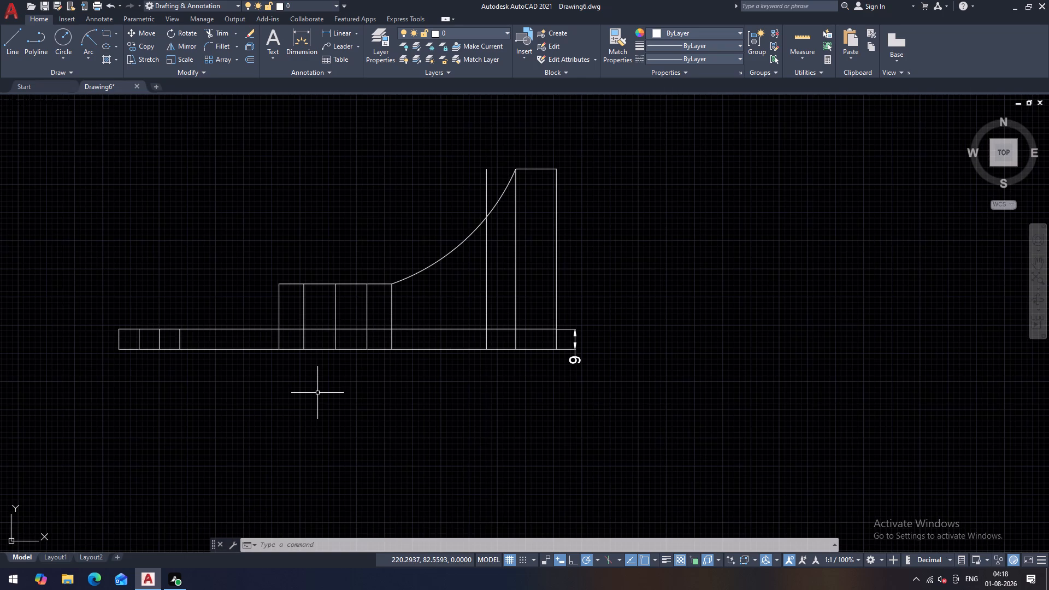
pyautogui.moveTo(317, 393); pyautogui.dragTo(303, 423, button='middle')
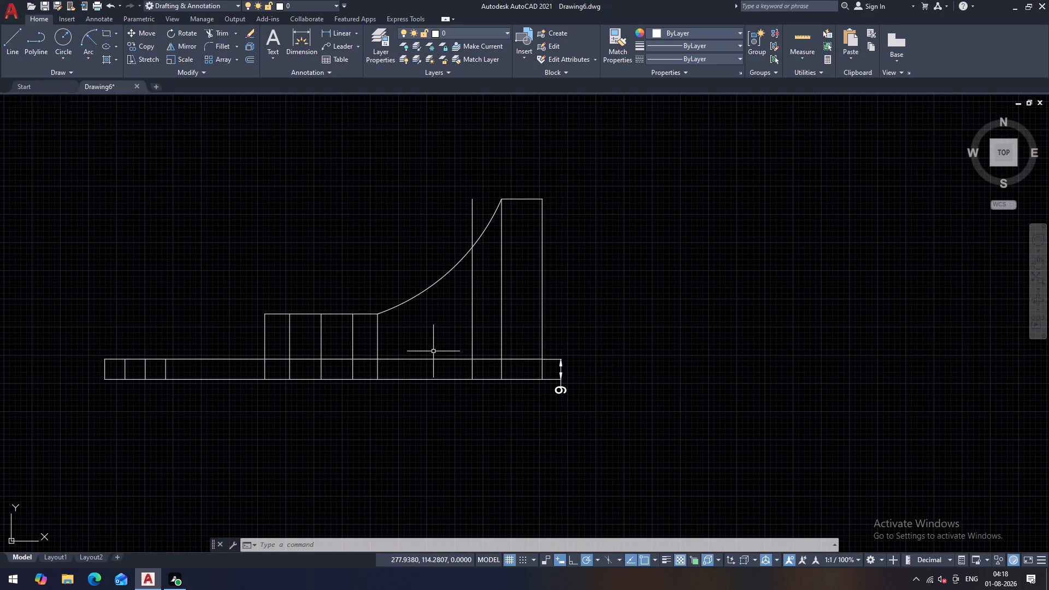
pyautogui.moveTo(432, 351); pyautogui.dragTo(406, 353, button='middle')
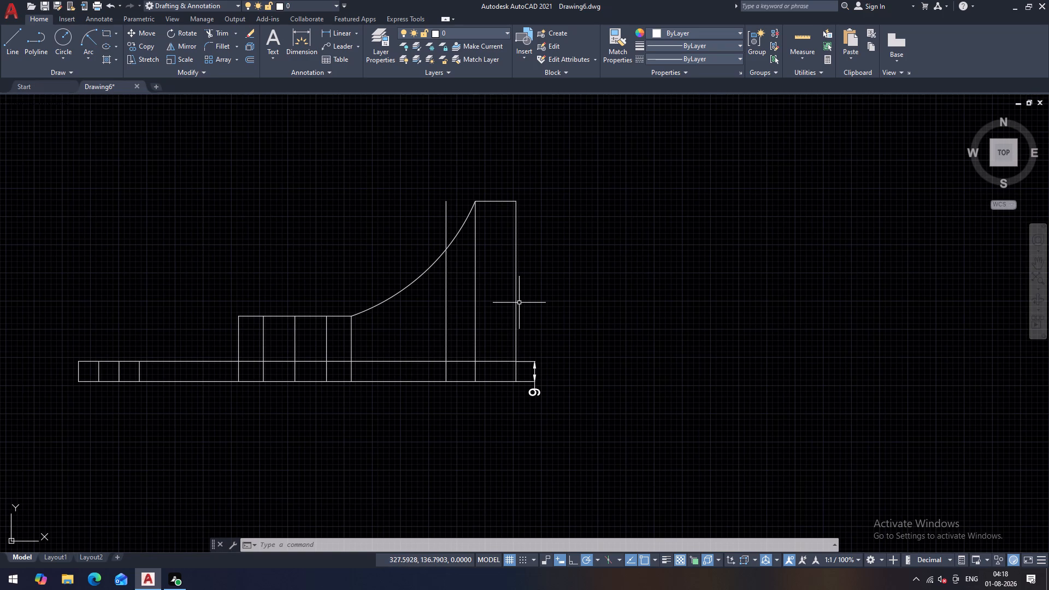
pyautogui.click(446, 325)
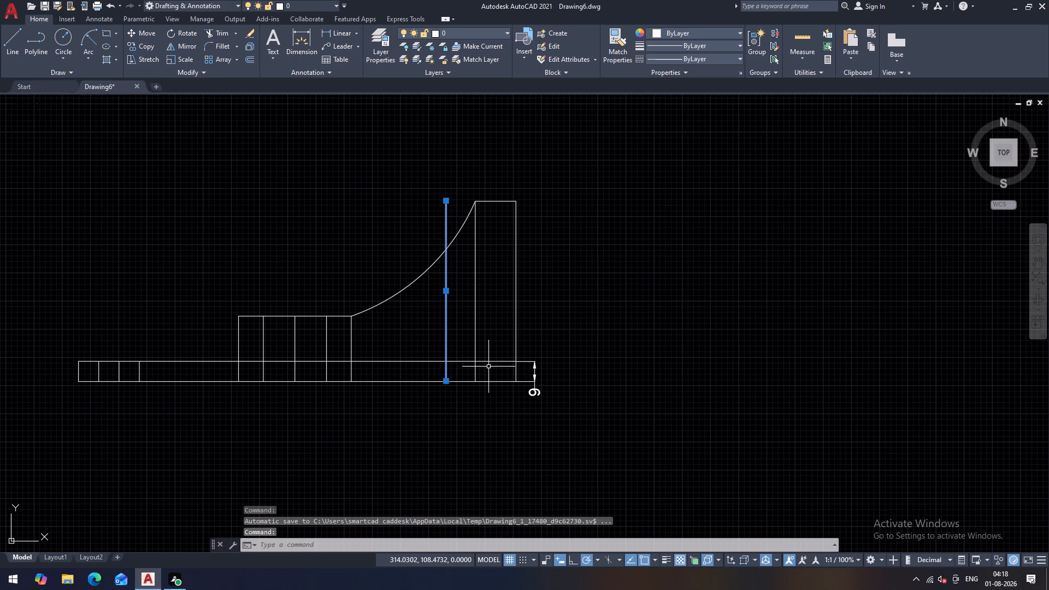
pyautogui.press('Escape')
pyautogui.write('TR')
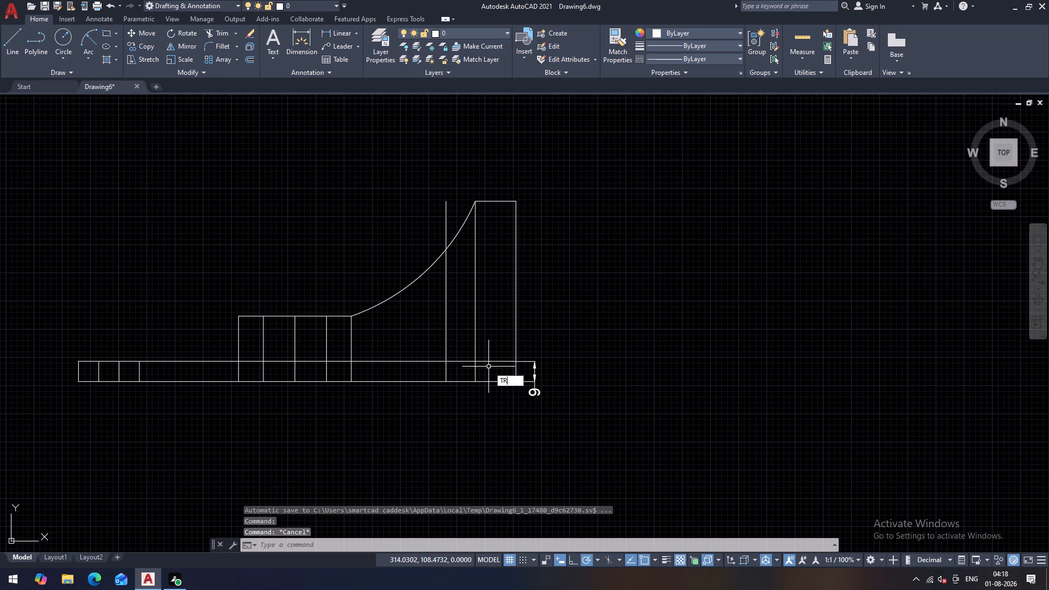
pyautogui.press('space')
pyautogui.press('space')
pyautogui.moveTo(457, 338); pyautogui.dragTo(421, 345)
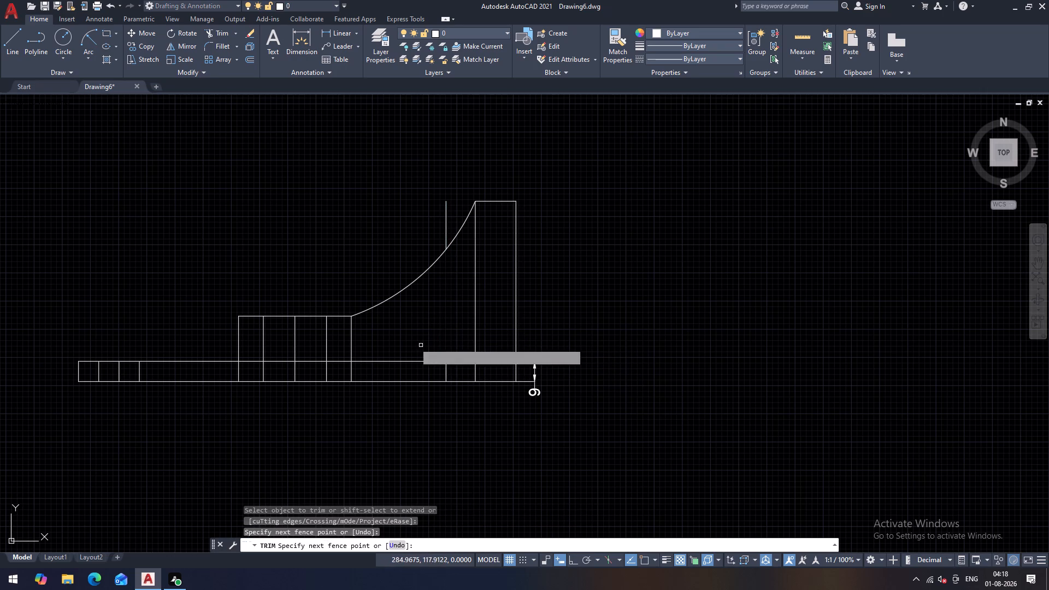
pyautogui.moveTo(377, 252); pyautogui.dragTo(456, 220)
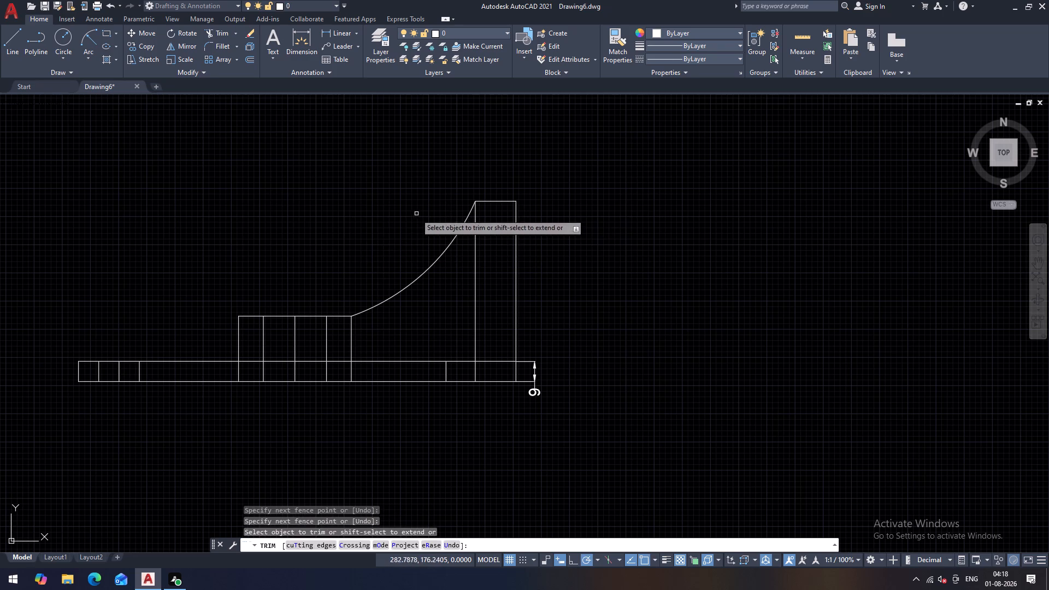
pyautogui.press('Escape')
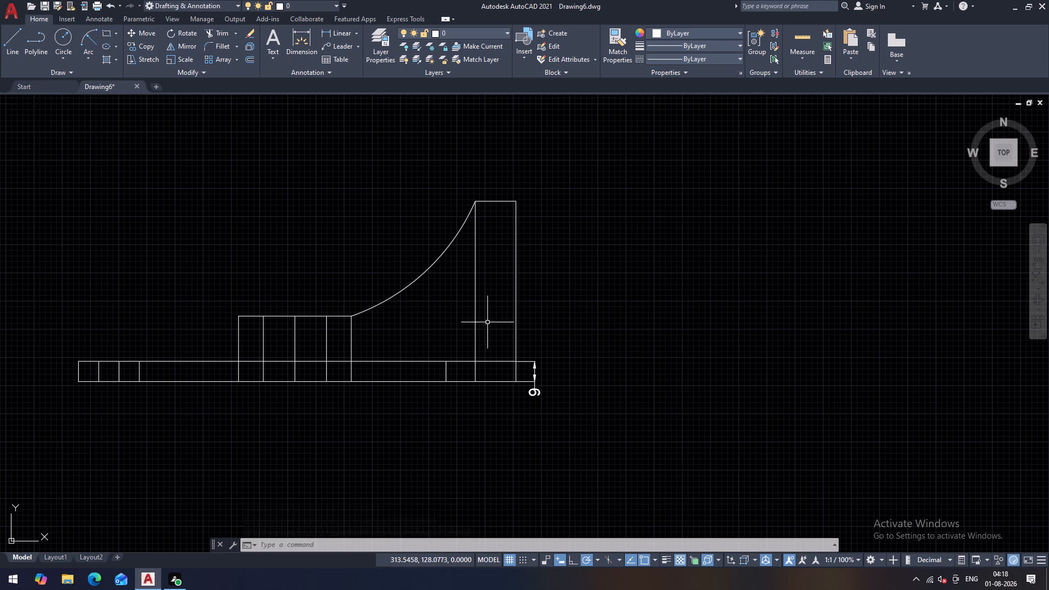
# Trim away the base's top edge inside the upright and remove the 9 dimension beside it.
pyautogui.press('space')
pyautogui.moveTo(502, 321); pyautogui.dragTo(497, 365)
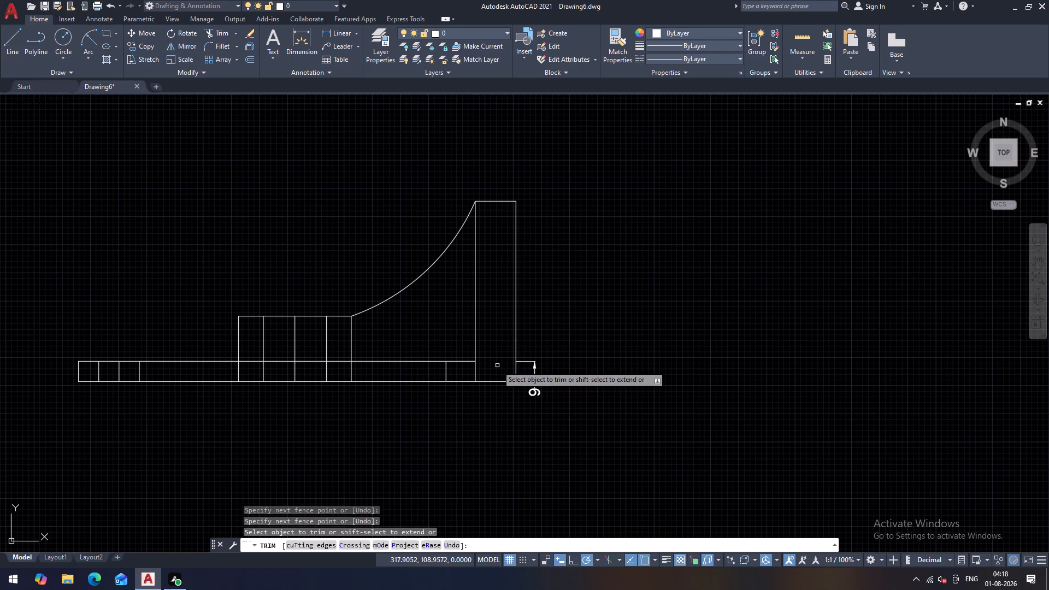
pyautogui.click(537, 375)
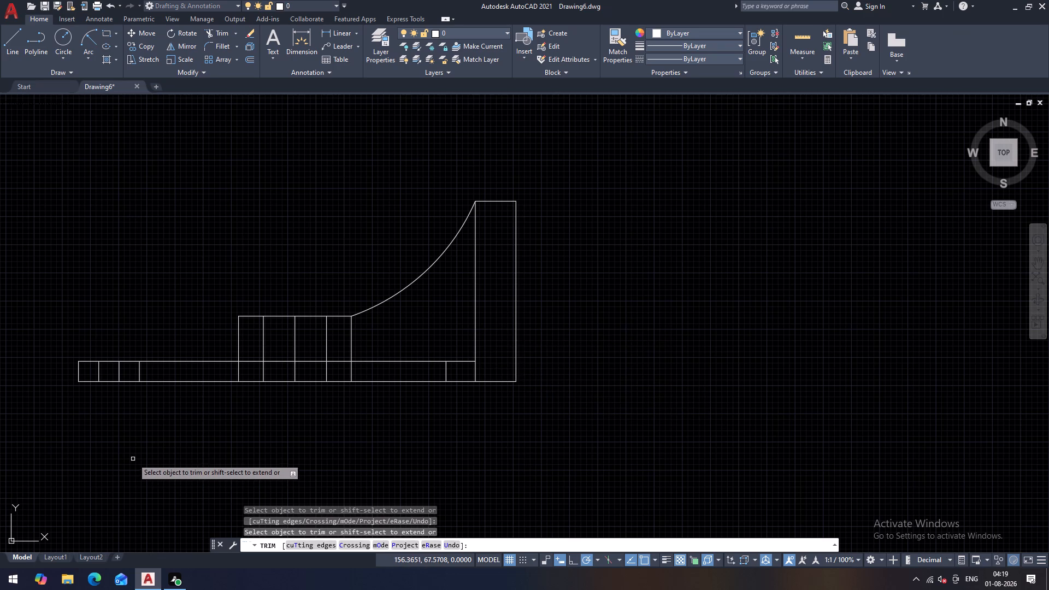
# Trim the central block's two outer side lines where they pass through the base.
pyautogui.click(238, 370)
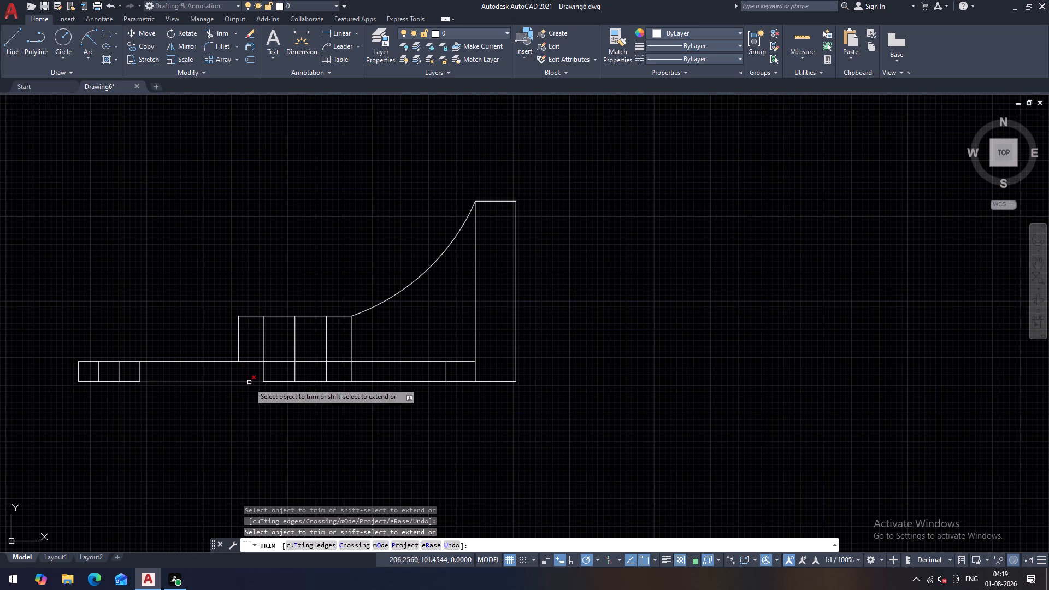
pyautogui.click(351, 373)
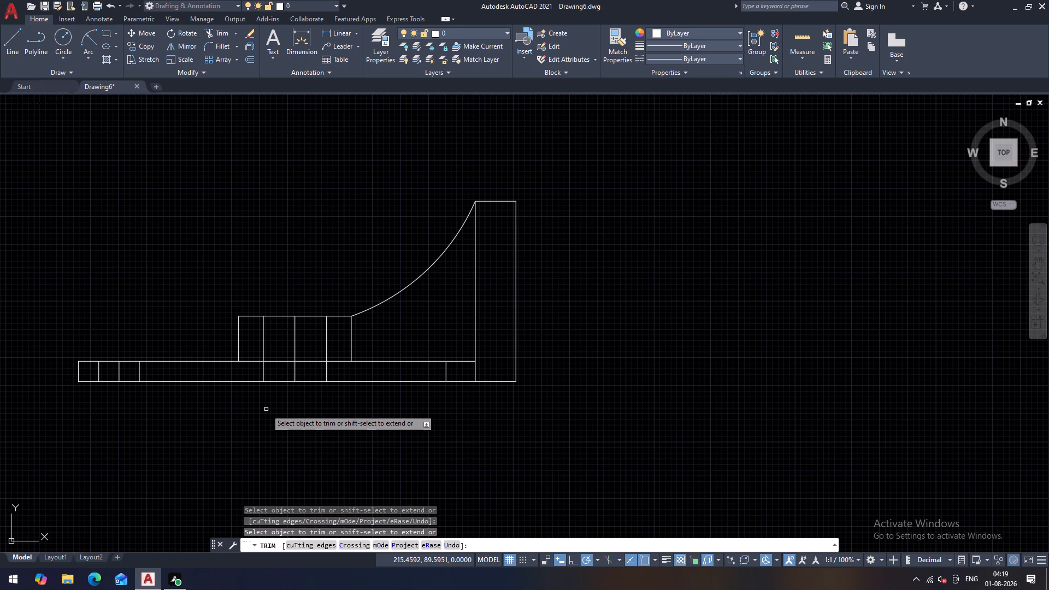
pyautogui.press('Escape')
# Load the CENTER linetype into the drawing from the acad.lin file.
pyautogui.scroll(-2, 372, 406)
pyautogui.scroll(2, 372, 406)
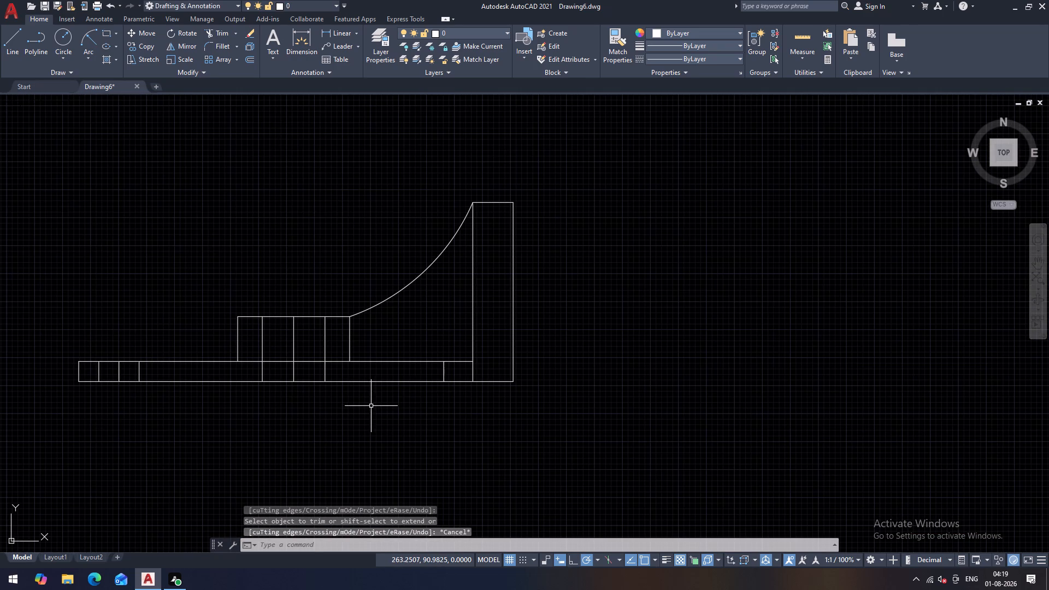
pyautogui.moveTo(366, 407); pyautogui.dragTo(350, 419, button='middle')
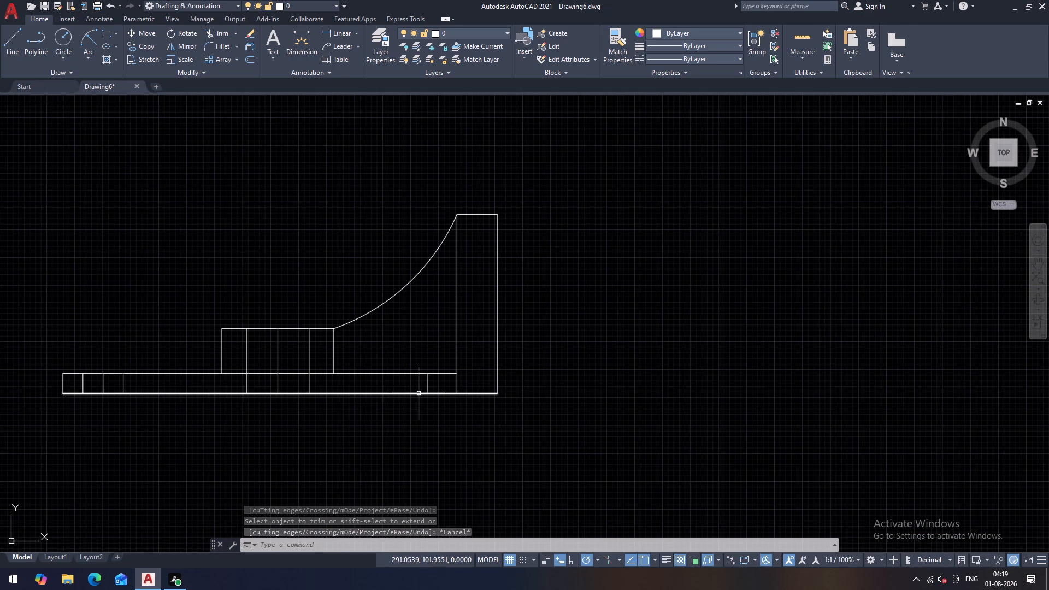
pyautogui.click(731, 61)
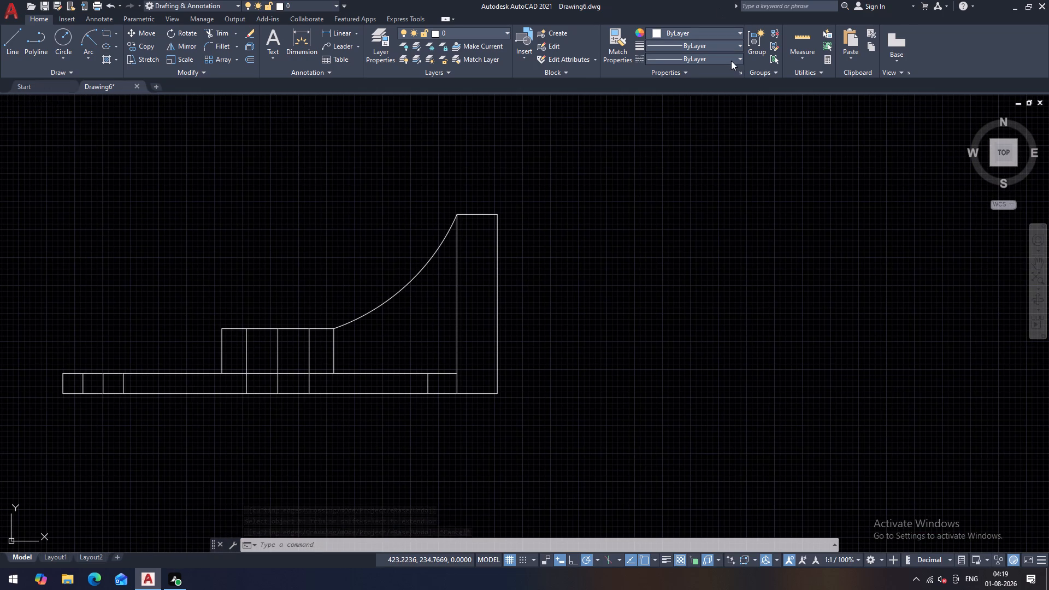
pyautogui.click(688, 111)
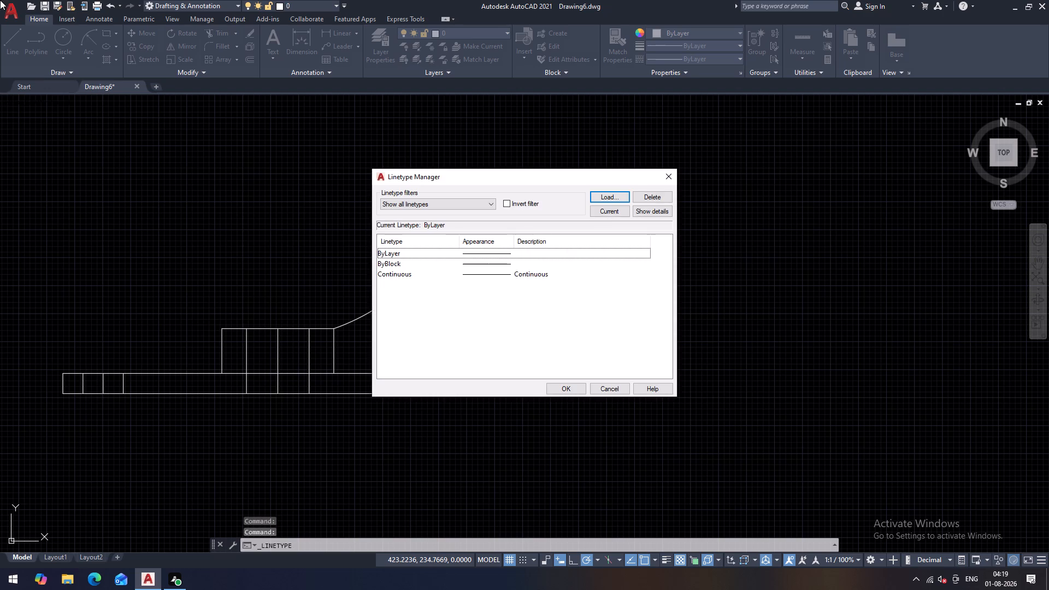
pyautogui.click(617, 196)
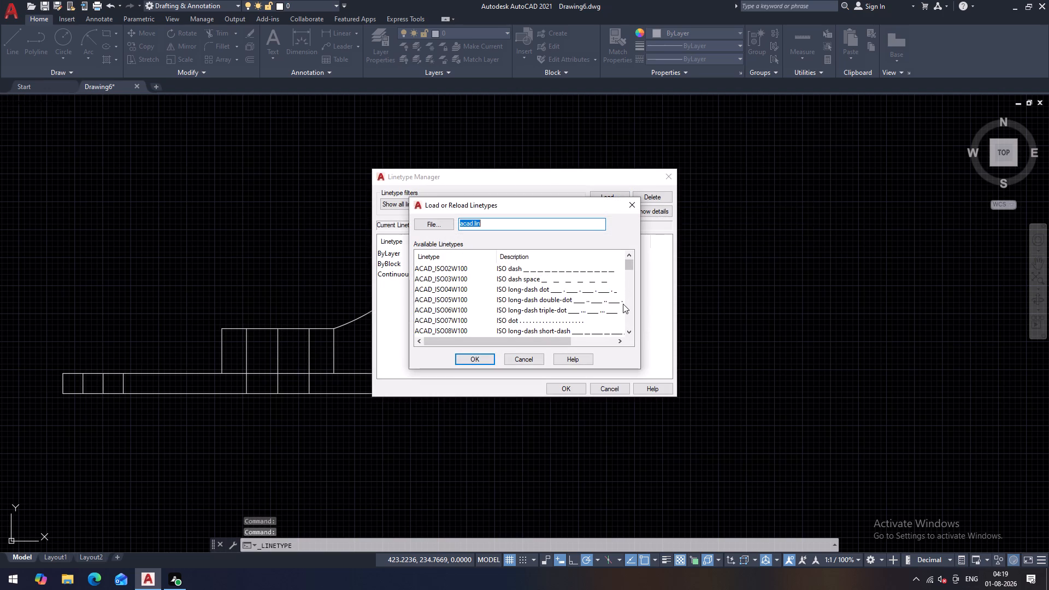
pyautogui.scroll(-6, 622, 303)
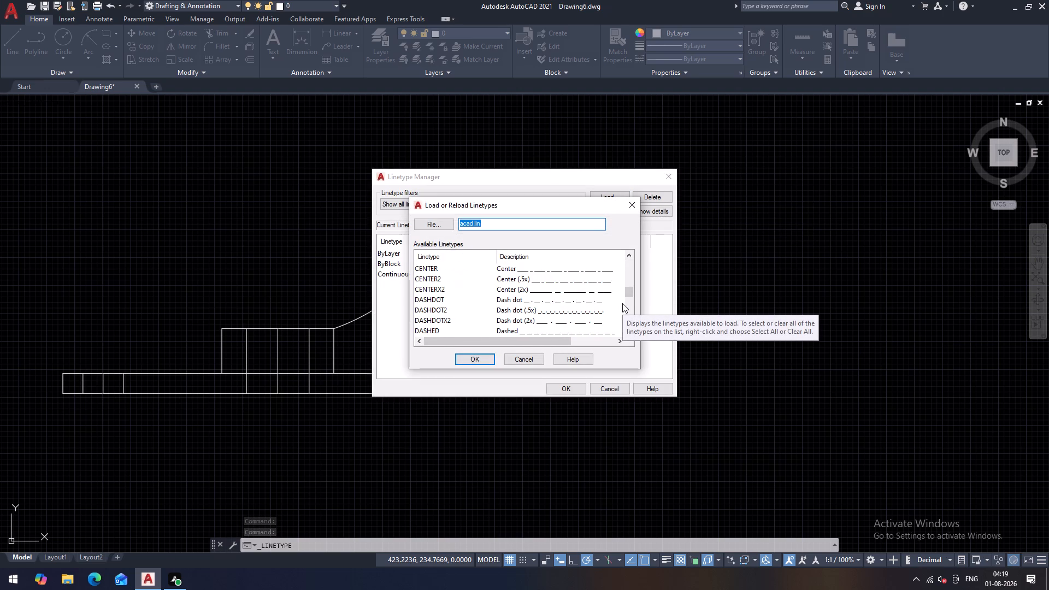
pyautogui.click(503, 267)
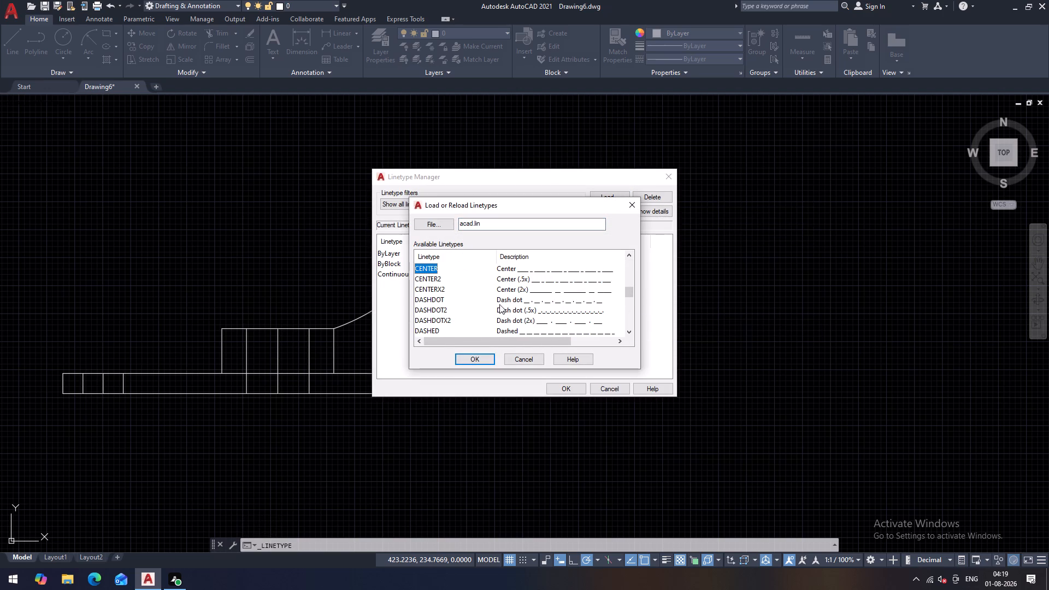
pyautogui.click(480, 357)
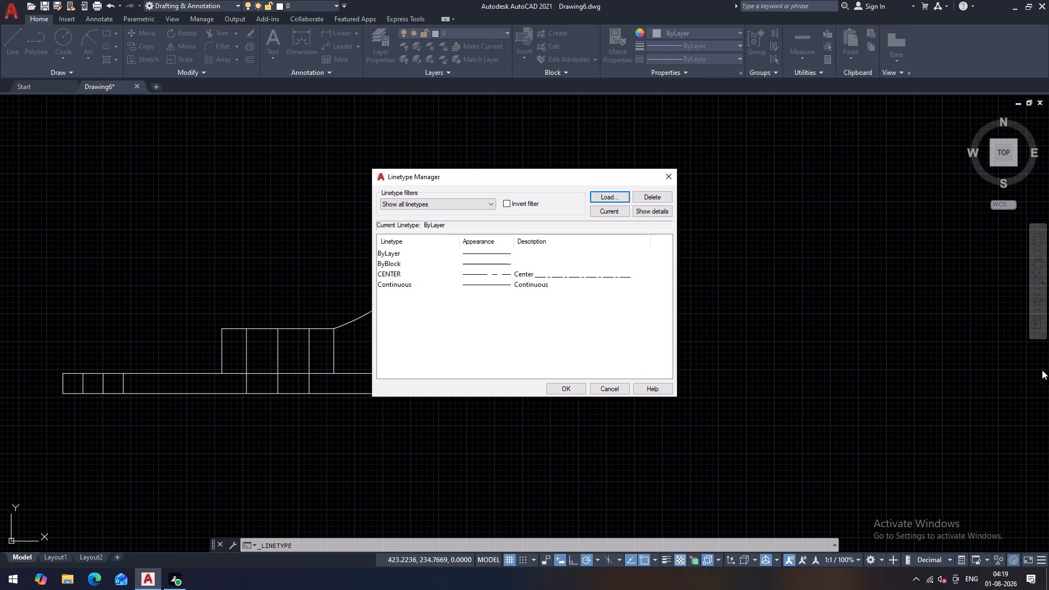
pyautogui.click(563, 389)
pyautogui.rightClick(669, 234)
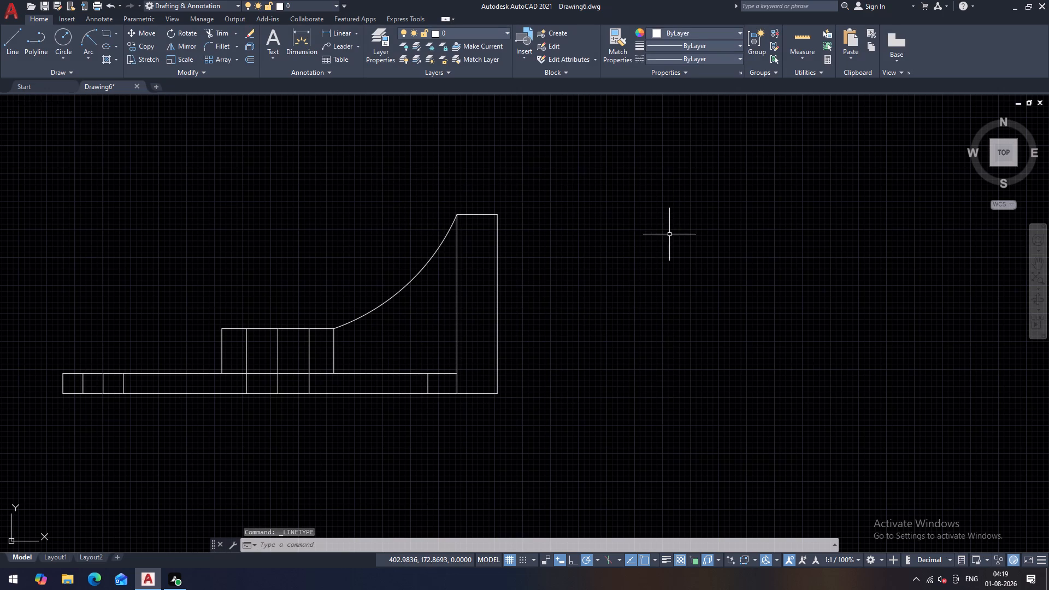
pyautogui.press('Escape')
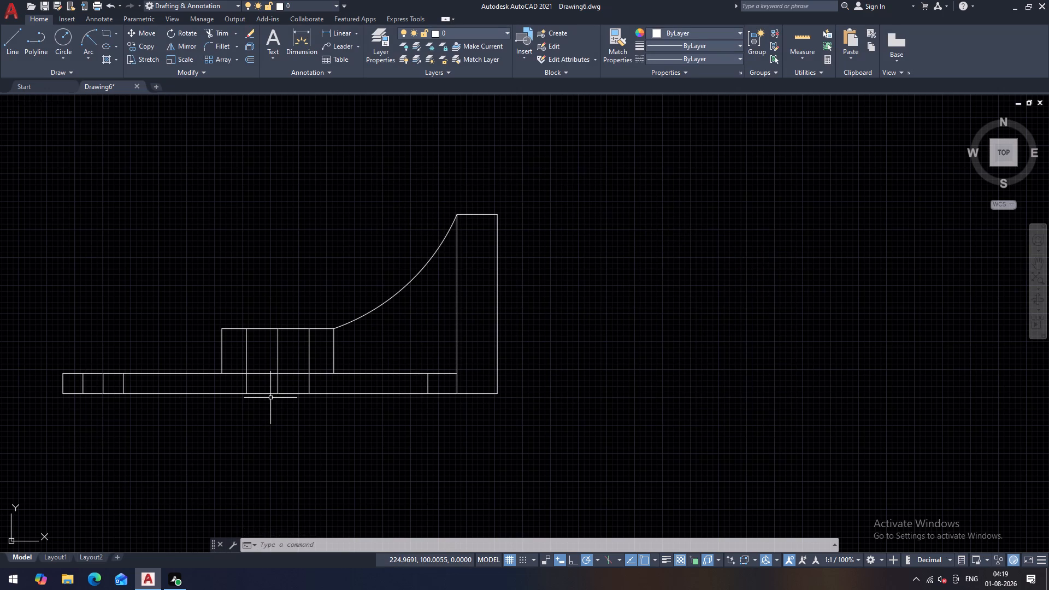
# Change the linetype of the central block's middle vertical line to CENTER in its properties.
pyautogui.click(246, 361)
pyautogui.press('Escape')
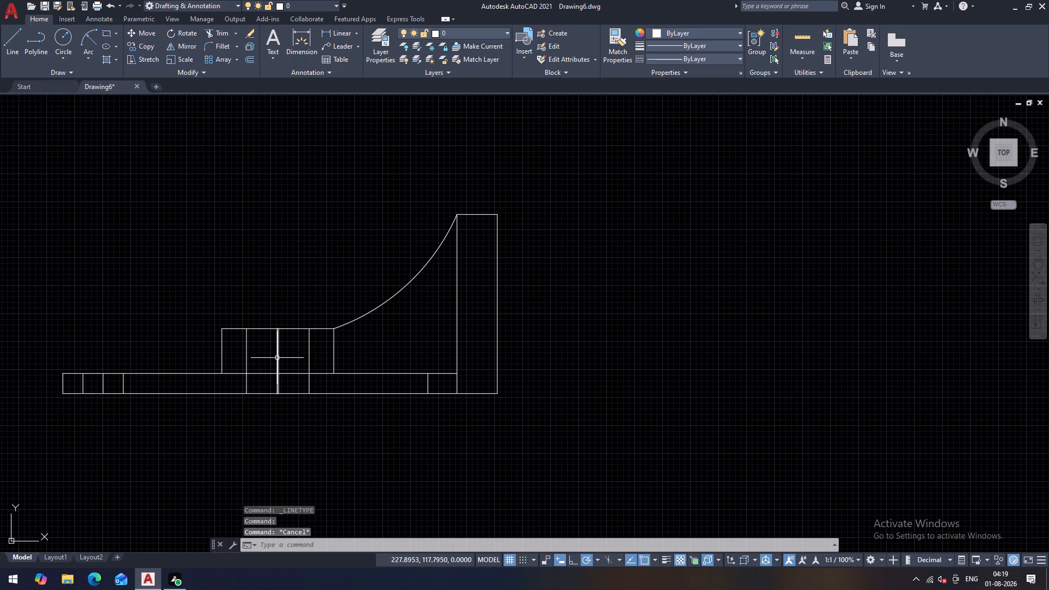
pyautogui.click(278, 358)
pyautogui.rightClick(646, 269)
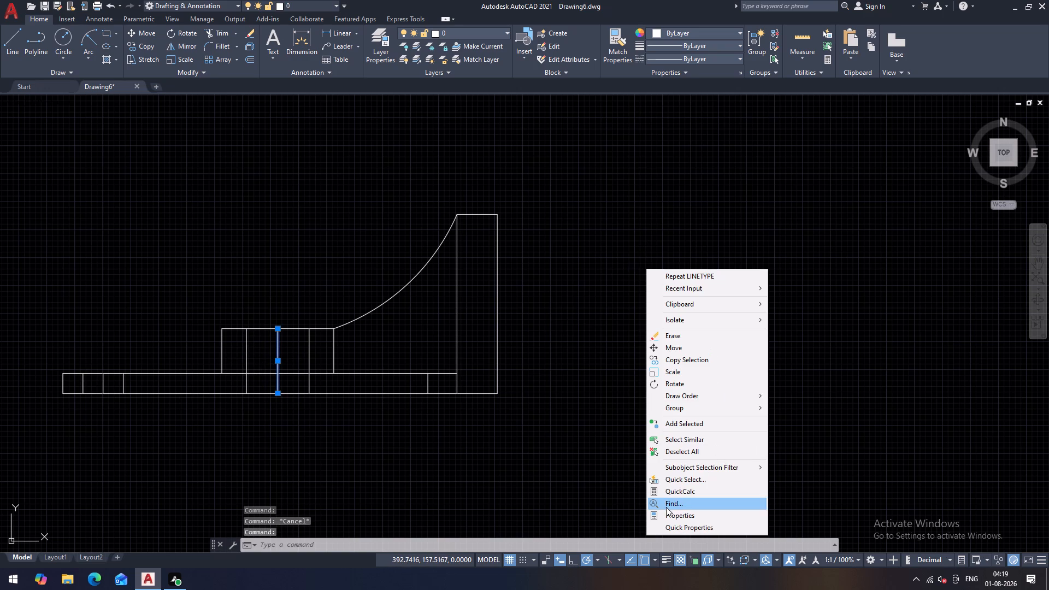
pyautogui.click(681, 515)
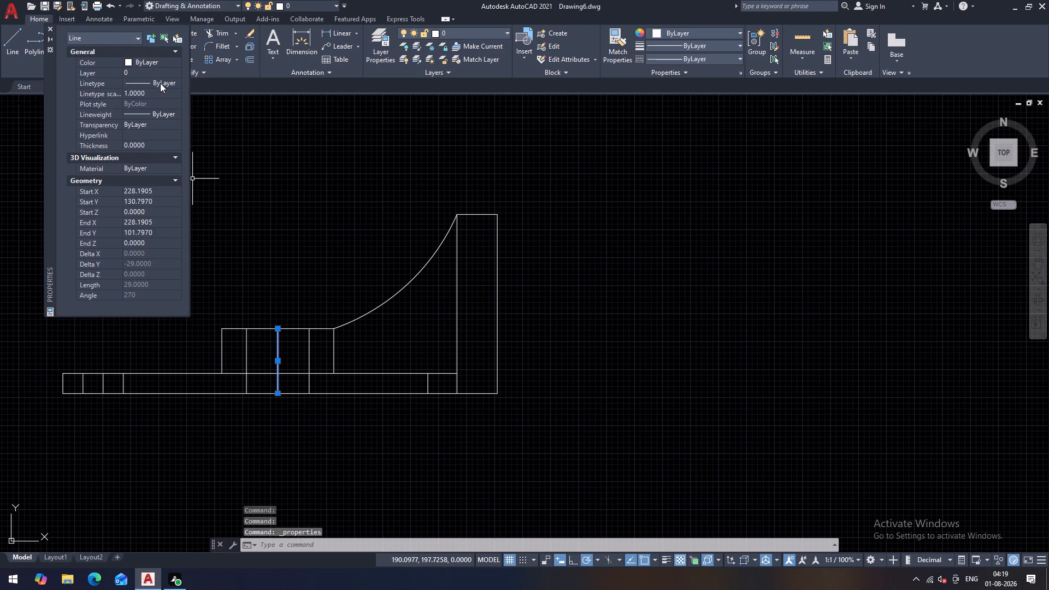
pyautogui.click(160, 82)
pyautogui.click(172, 81)
pyautogui.click(164, 111)
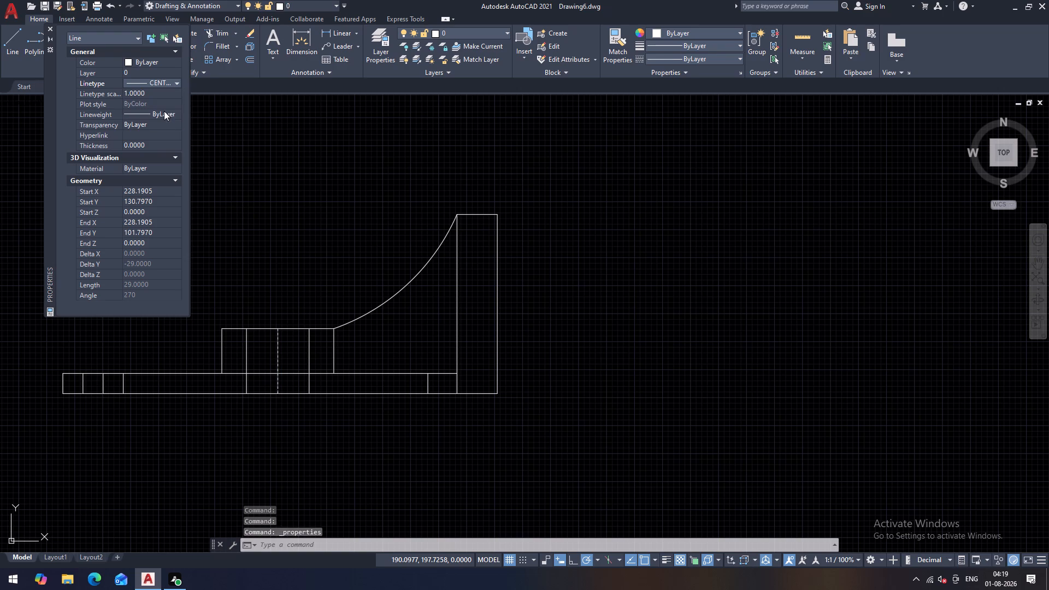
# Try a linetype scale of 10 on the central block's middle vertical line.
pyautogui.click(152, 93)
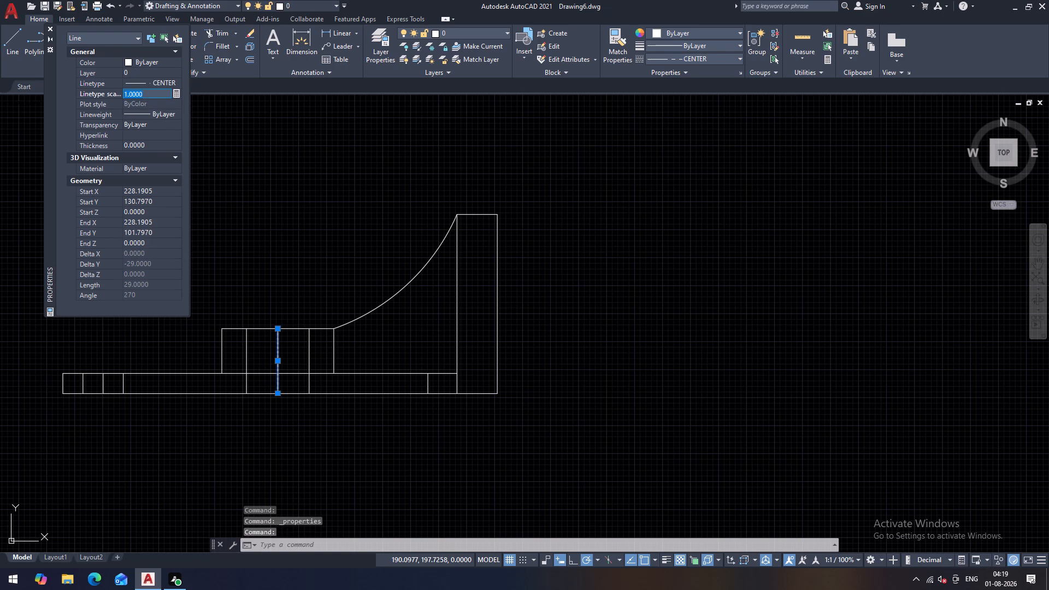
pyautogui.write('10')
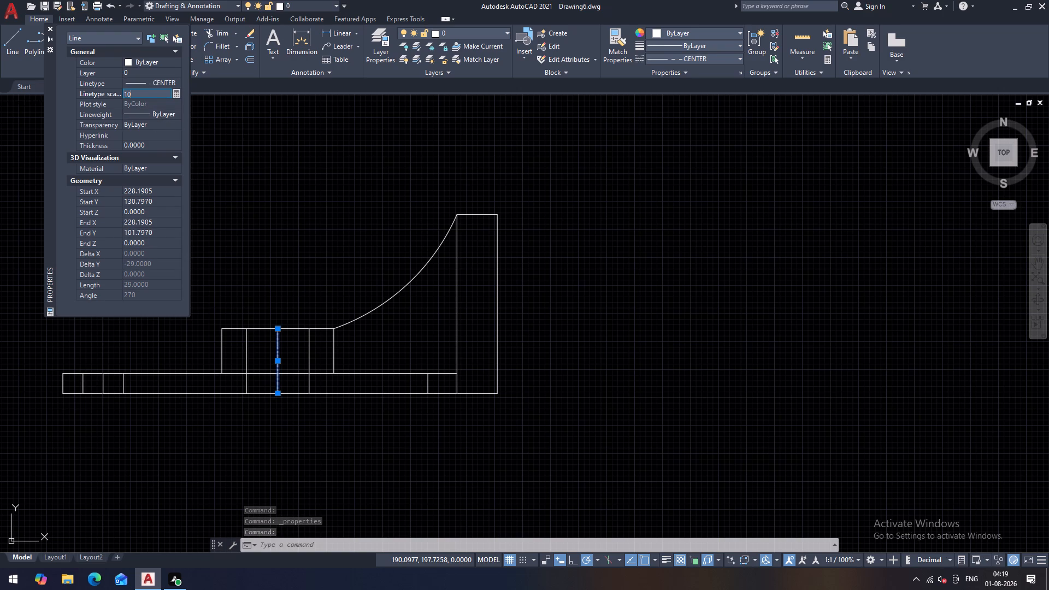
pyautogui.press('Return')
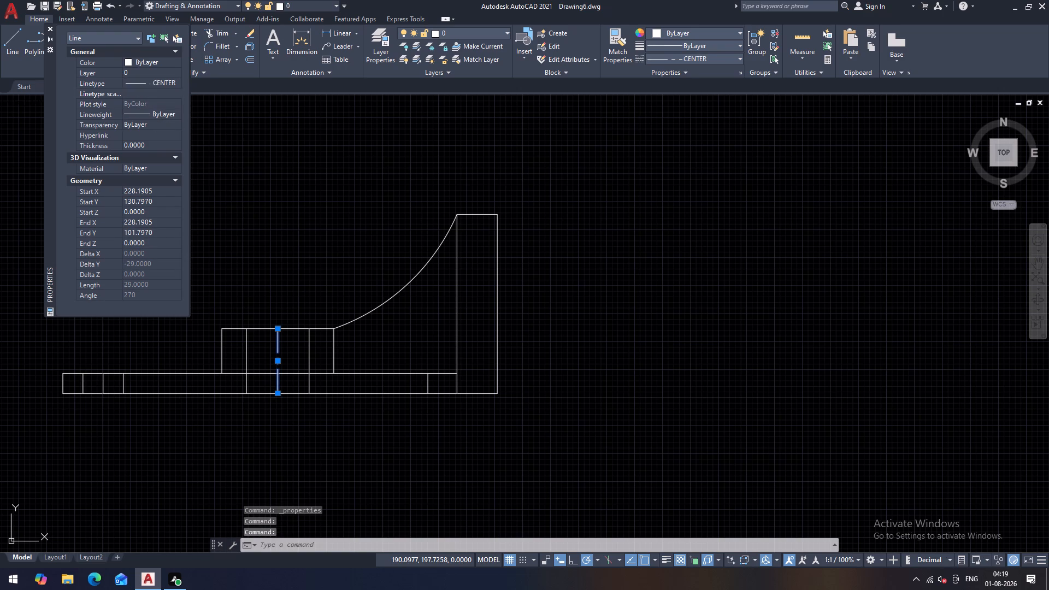
# Set the linetype scale of the central block's middle vertical line to 5 and close its properties.
pyautogui.click(152, 93)
pyautogui.press('5')
pyautogui.press('Return')
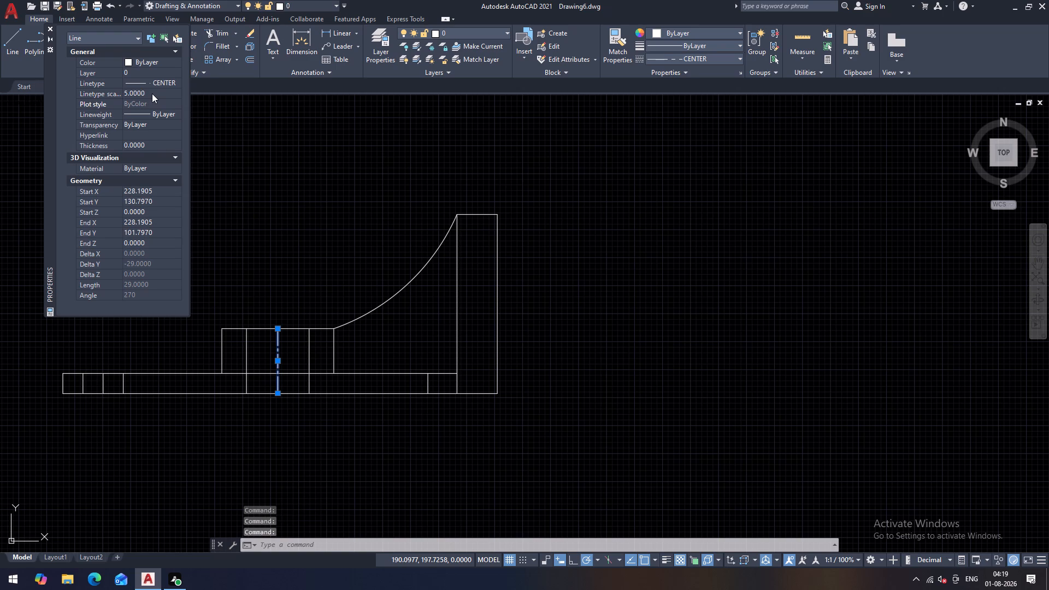
pyautogui.click(48, 27)
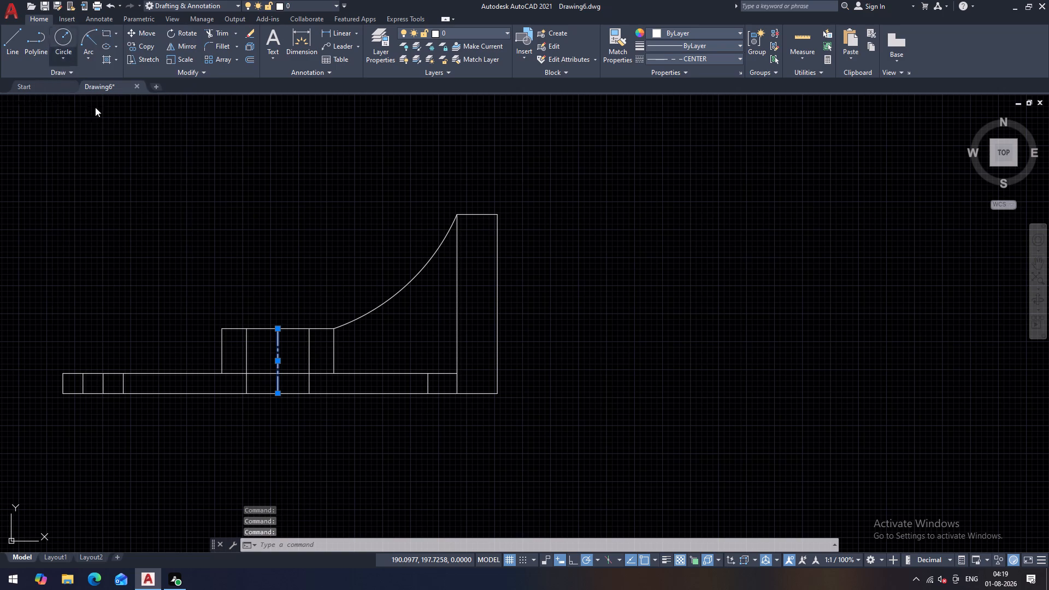
# Load the DASHED linetype into the drawing from the acad.lin file.
pyautogui.press('Escape')
pyautogui.moveTo(324, 309); pyautogui.dragTo(347, 274, button='middle')
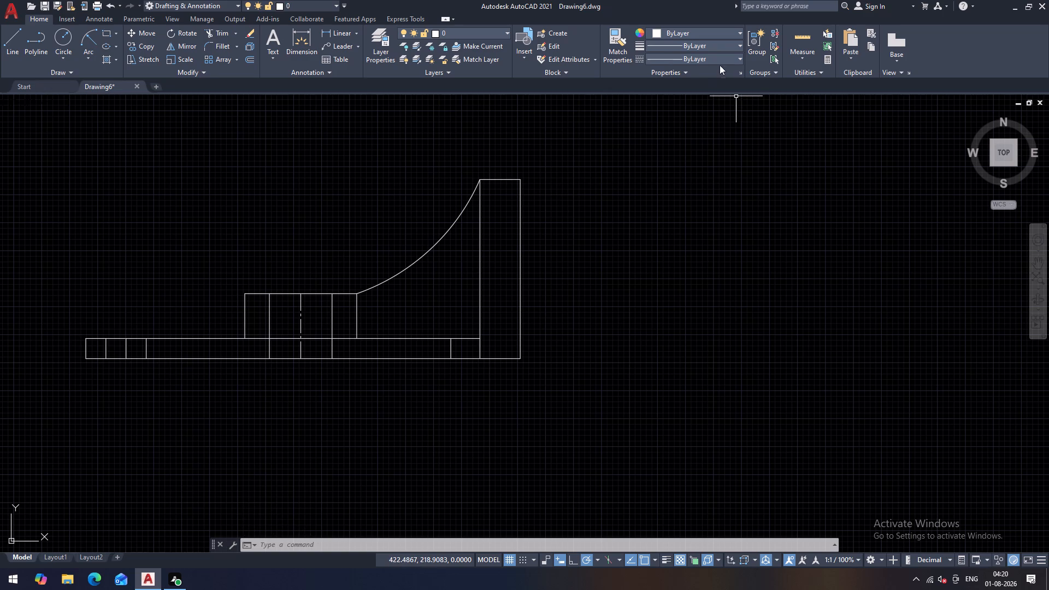
pyautogui.click(732, 57)
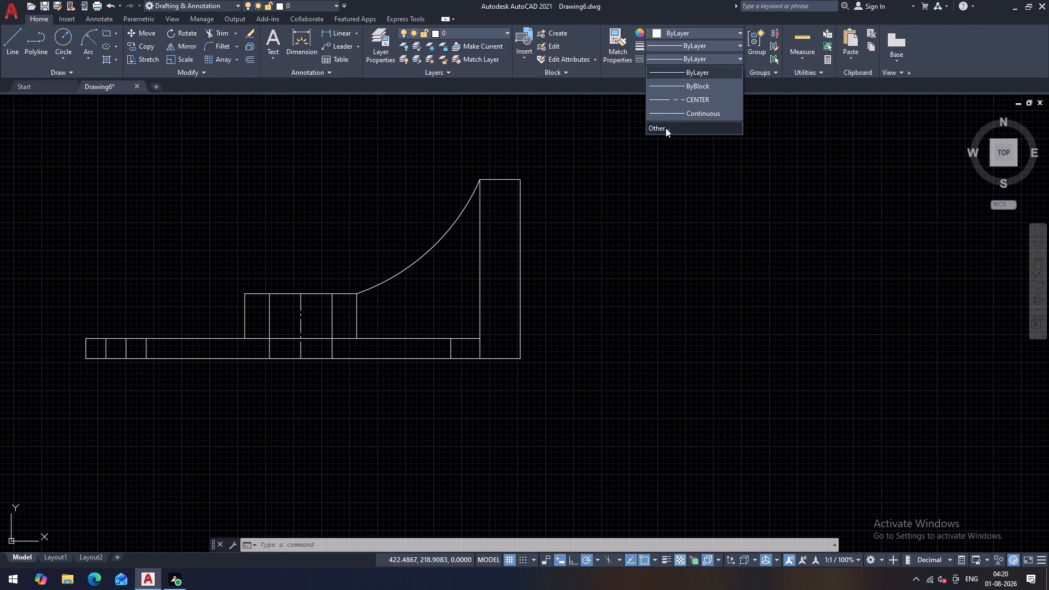
pyautogui.click(665, 128)
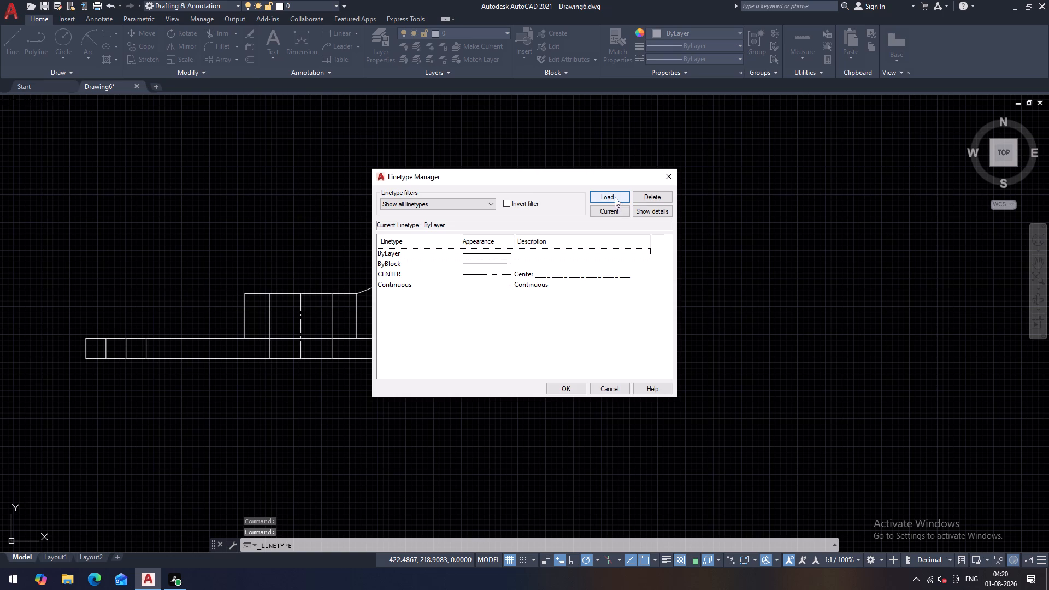
pyautogui.click(615, 197)
pyautogui.scroll(-5, 557, 284)
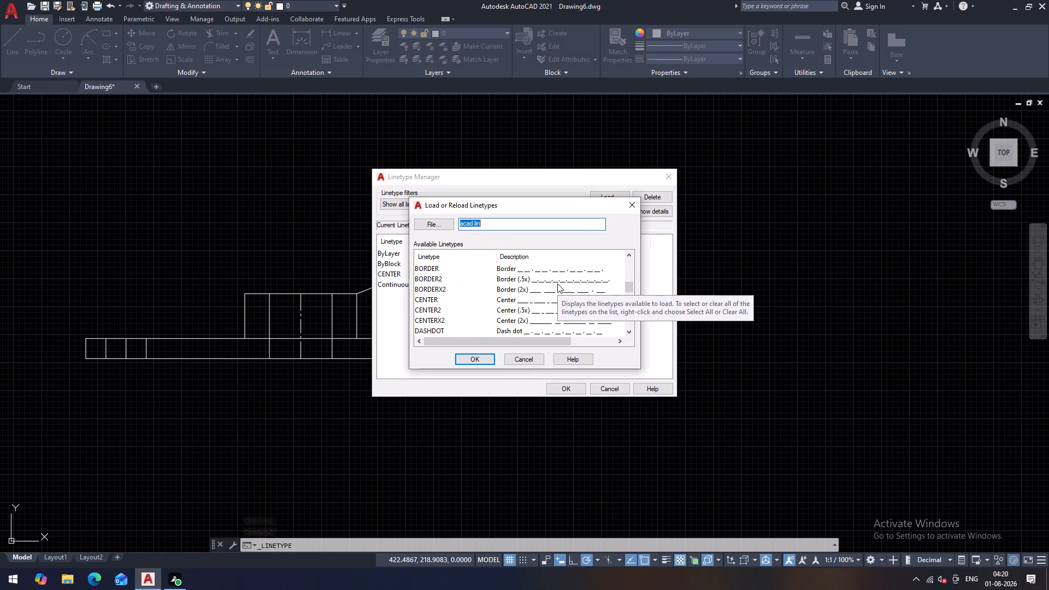
pyautogui.scroll(-4, 560, 312)
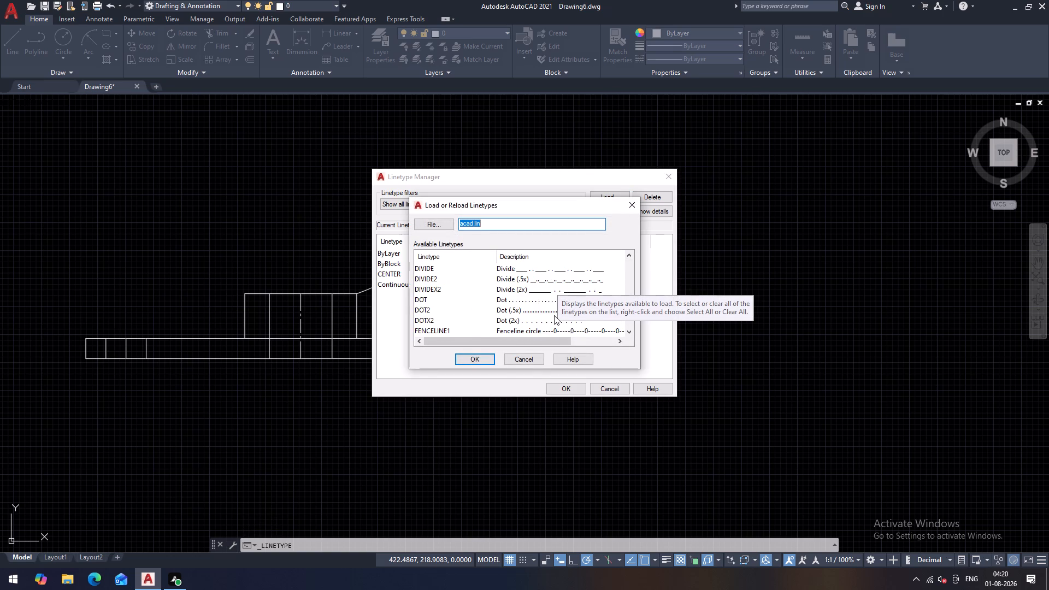
pyautogui.scroll(-3, 550, 315)
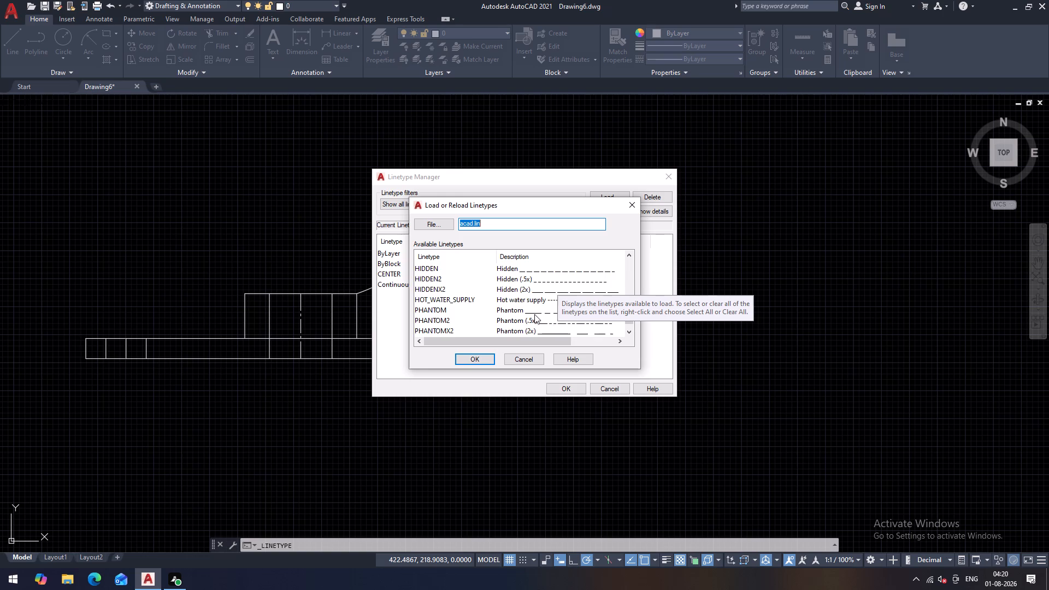
pyautogui.scroll(-3, 534, 314)
pyautogui.scroll(8, 534, 314)
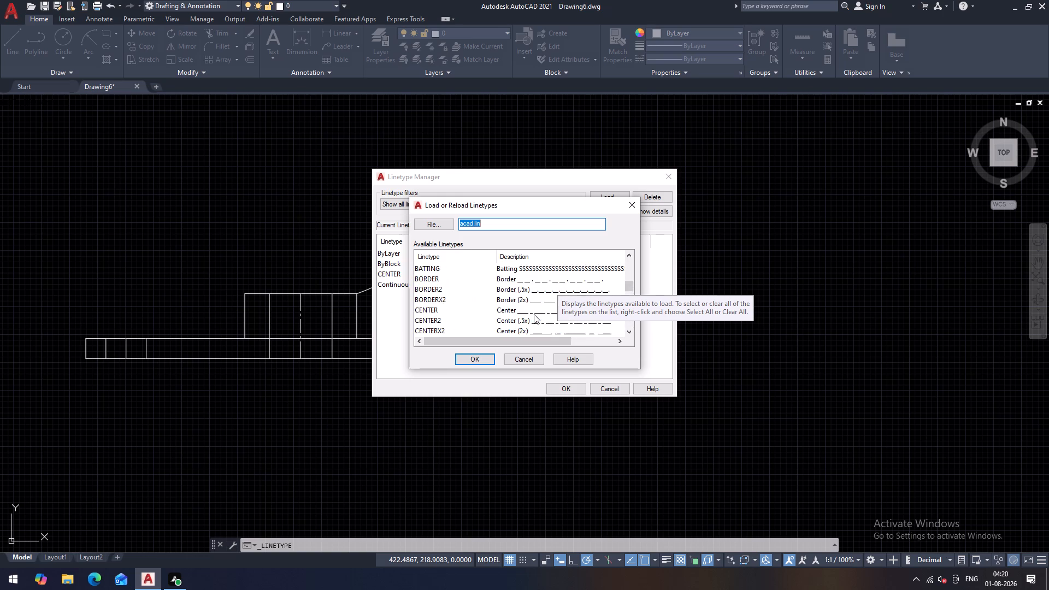
pyautogui.scroll(3, 534, 314)
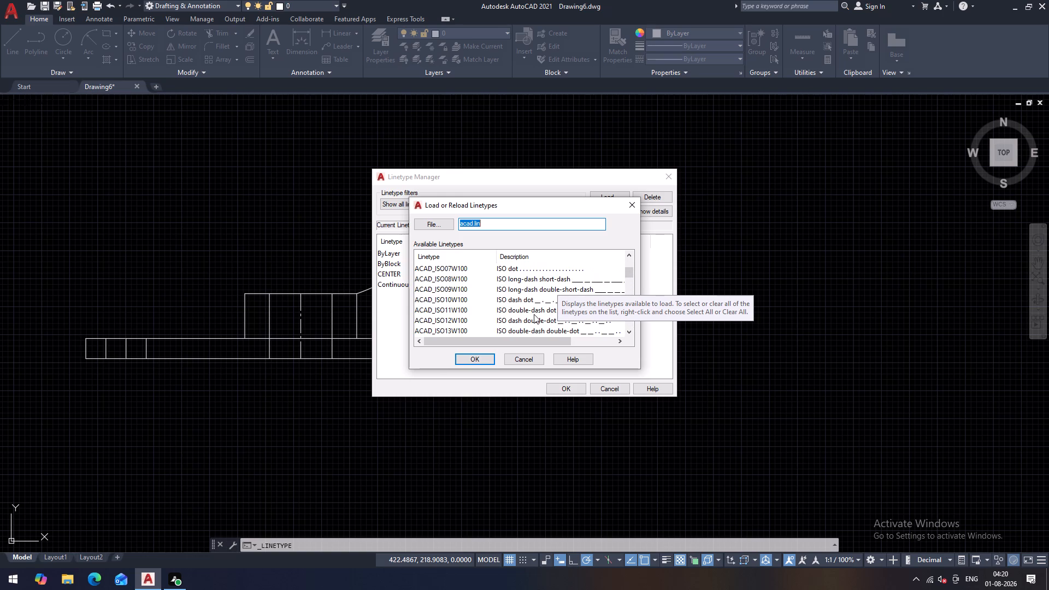
pyautogui.scroll(4, 534, 314)
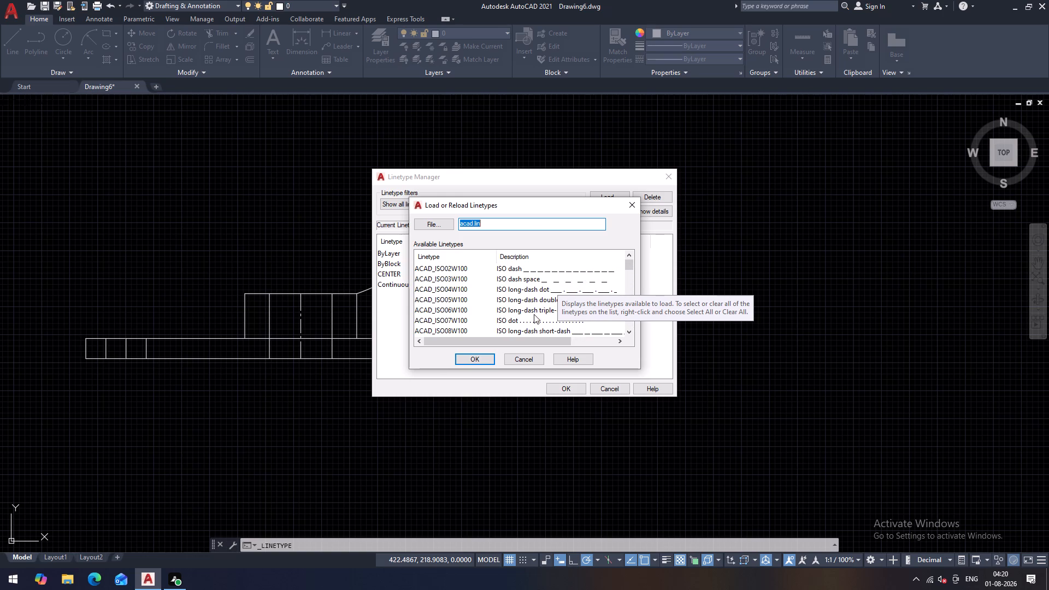
pyautogui.scroll(-2, 534, 314)
pyautogui.scroll(5, 534, 314)
pyautogui.scroll(-1, 534, 314)
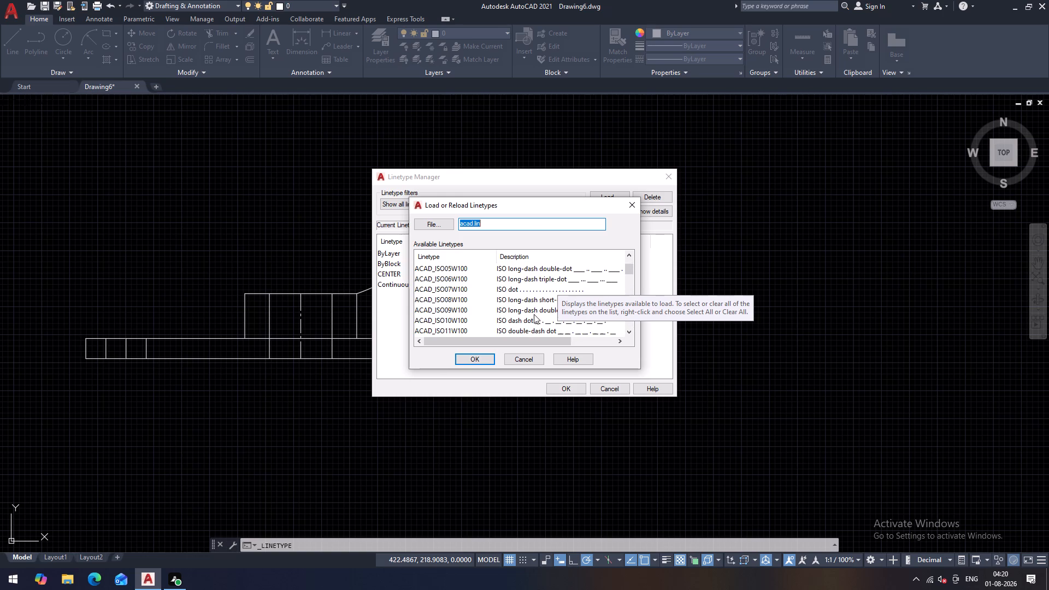
pyautogui.scroll(-3, 534, 314)
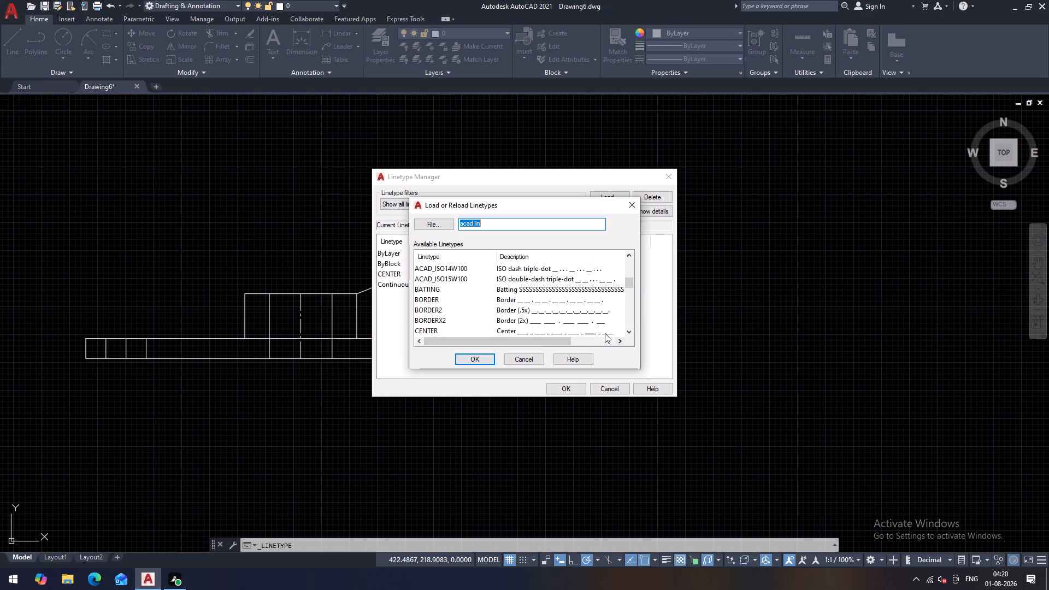
pyautogui.scroll(-1, 604, 325)
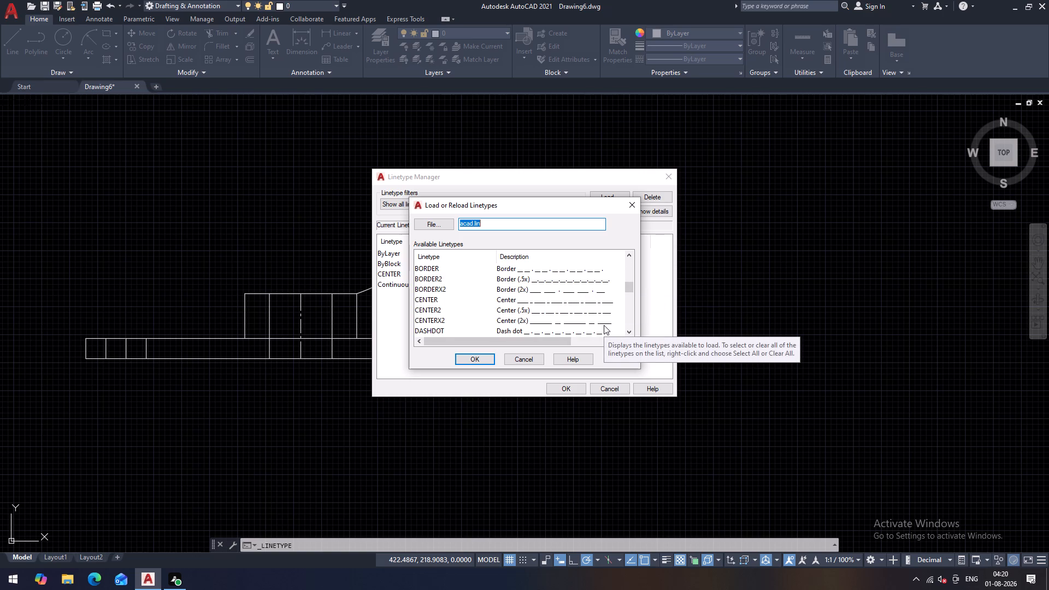
pyautogui.scroll(-1, 604, 325)
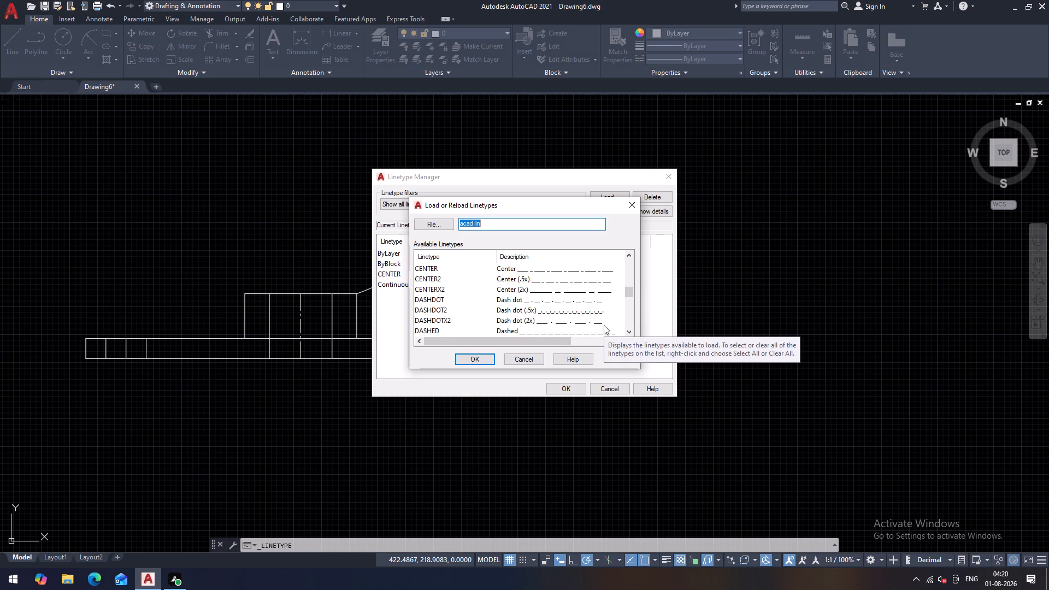
pyautogui.scroll(-1, 604, 325)
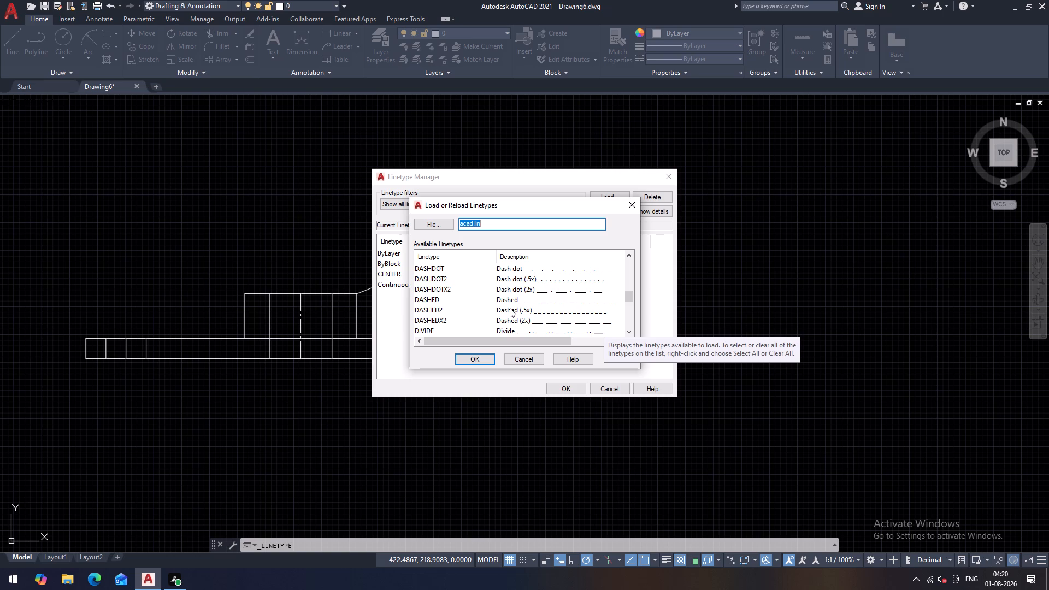
pyautogui.click(510, 297)
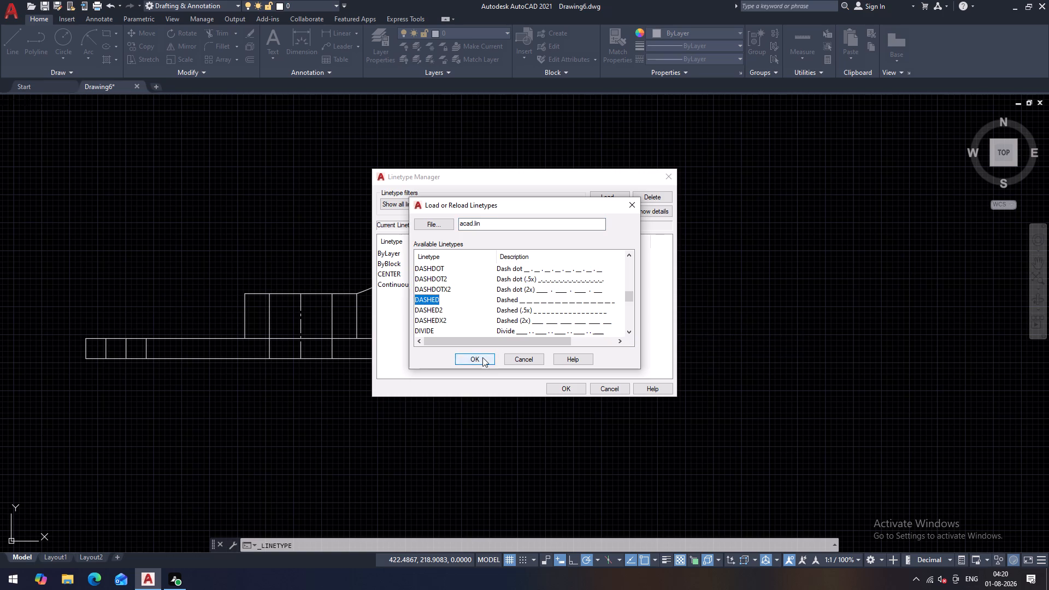
pyautogui.click(482, 357)
pyautogui.click(563, 387)
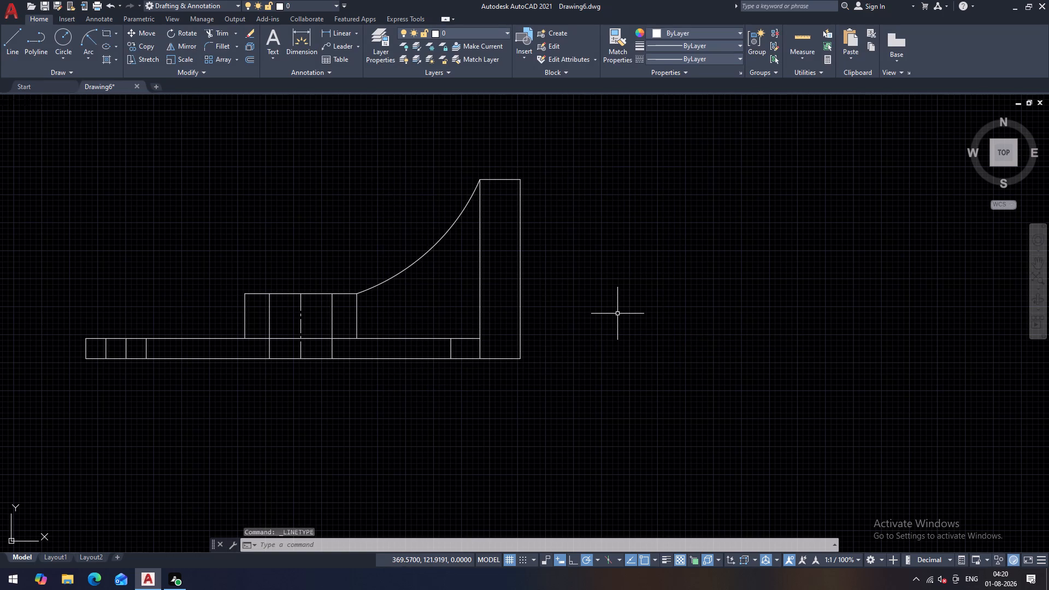
# Change the linetype of the central block's right inner vertical line, the right hole edge, to DASHED in its properties.
pyautogui.rightClick(617, 314)
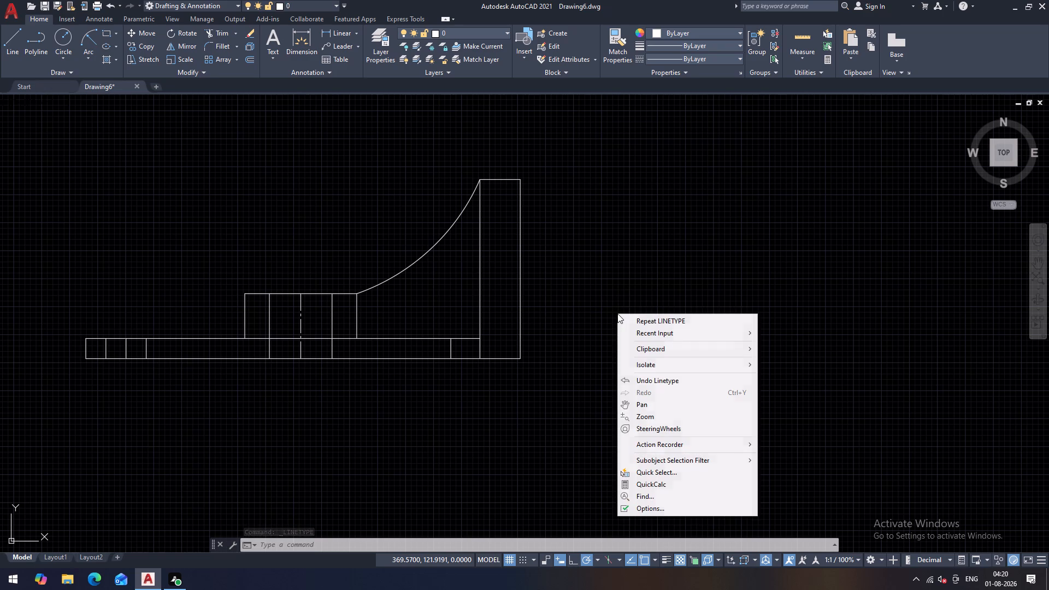
pyautogui.press('Escape')
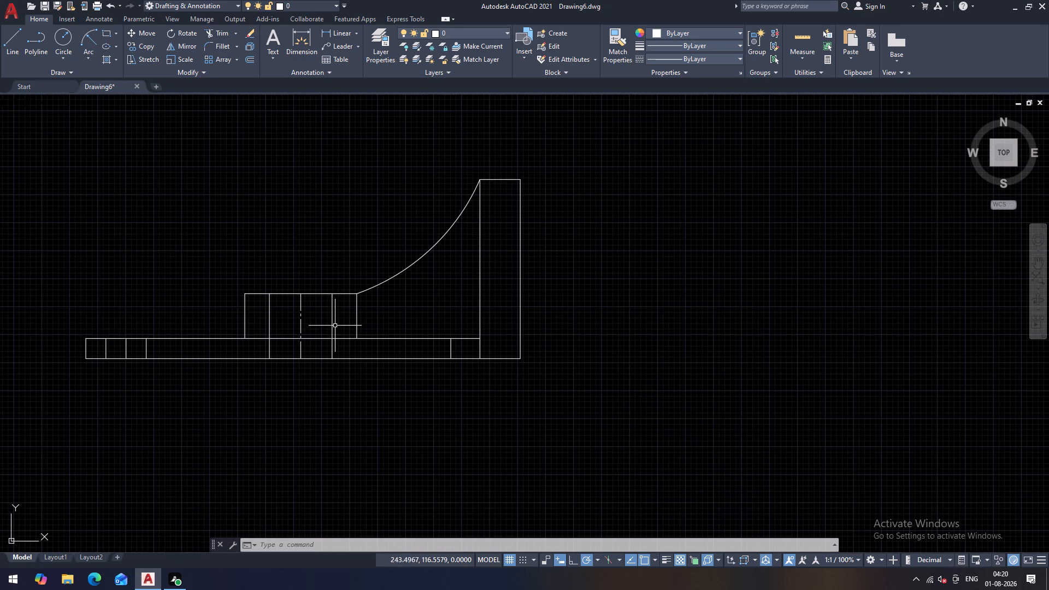
pyautogui.click(332, 326)
pyautogui.rightClick(710, 271)
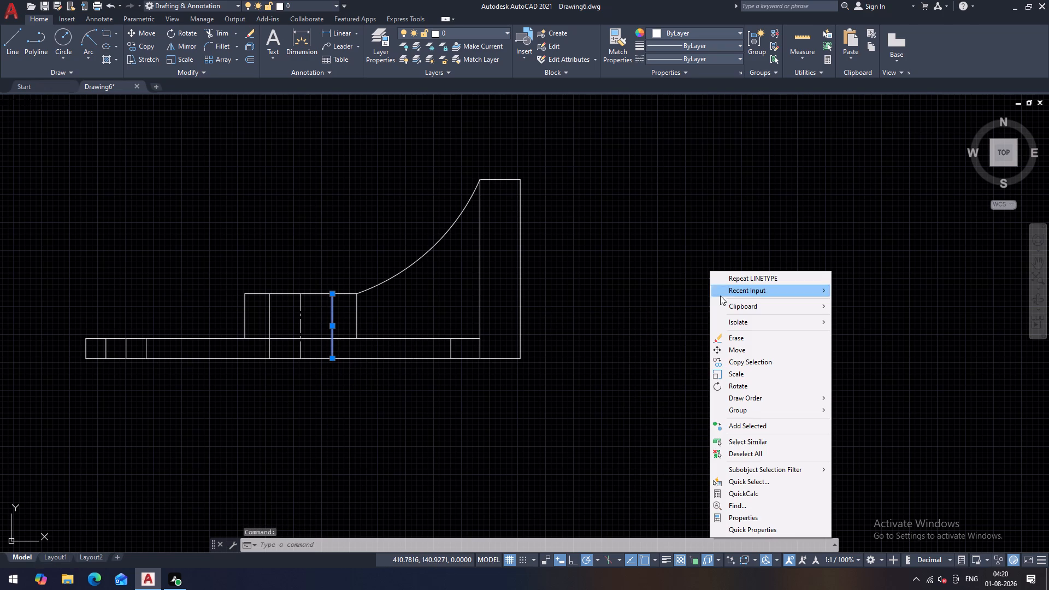
pyautogui.click(734, 516)
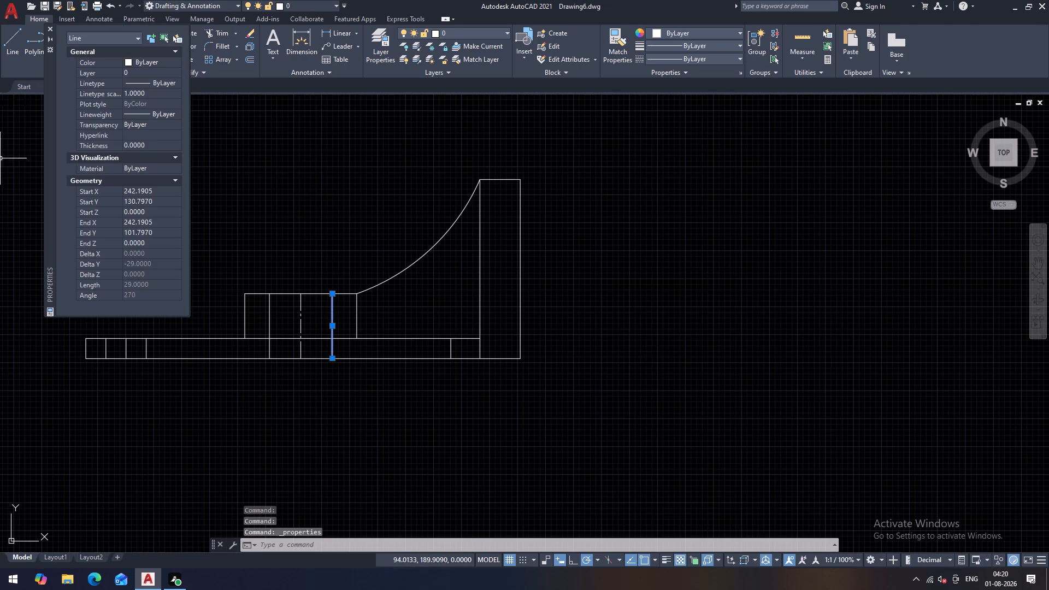
pyautogui.click(157, 84)
pyautogui.click(175, 82)
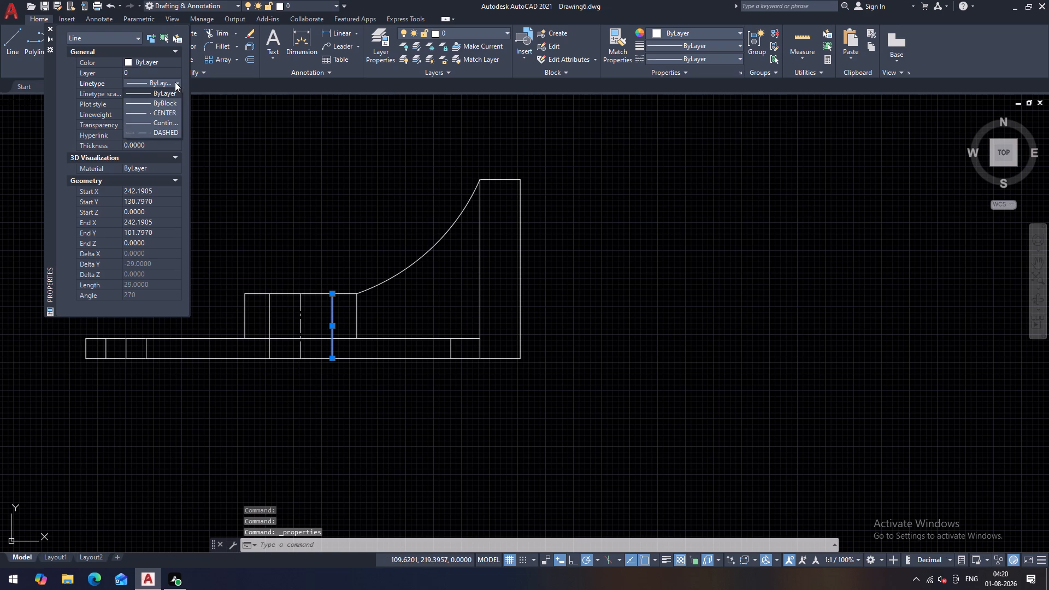
pyautogui.click(153, 132)
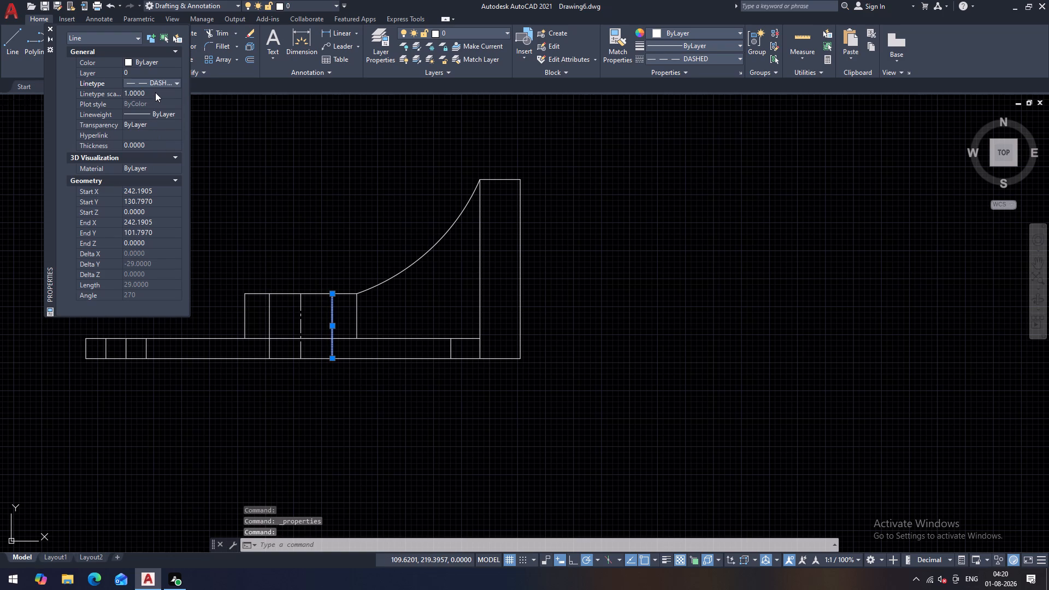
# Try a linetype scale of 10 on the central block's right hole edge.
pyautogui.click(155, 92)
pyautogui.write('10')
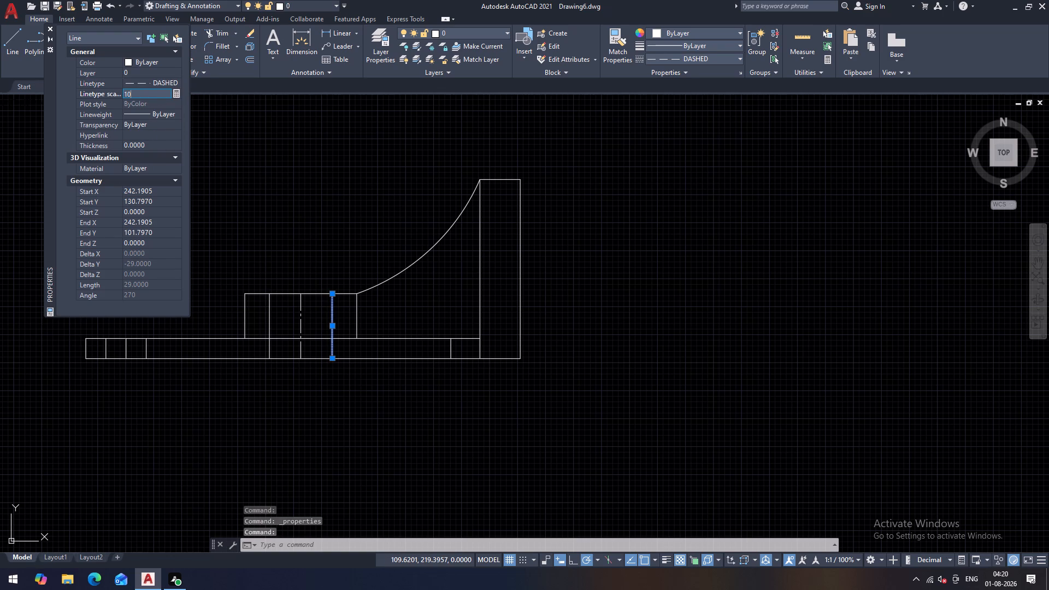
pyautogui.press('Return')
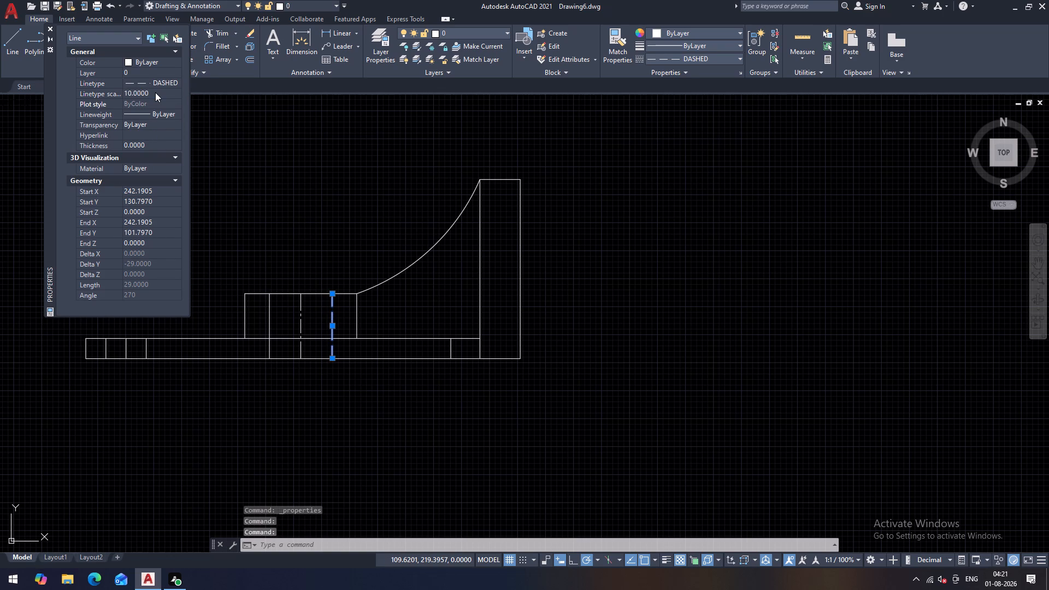
# Set the linetype scale of the central block's right hole edge to 8 and close its properties.
pyautogui.click(155, 92)
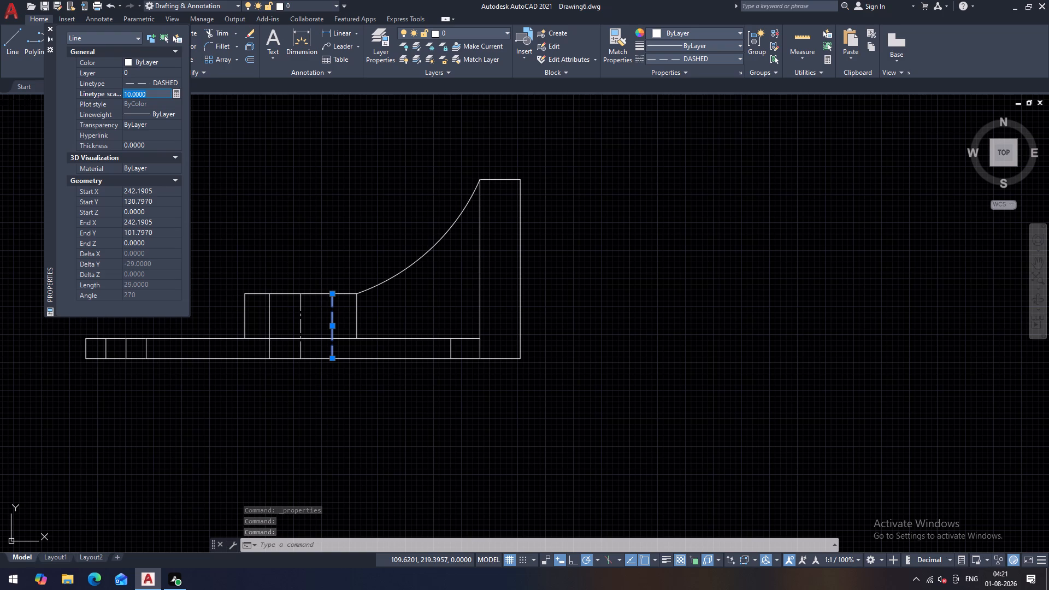
pyautogui.press('8')
pyautogui.press('Return')
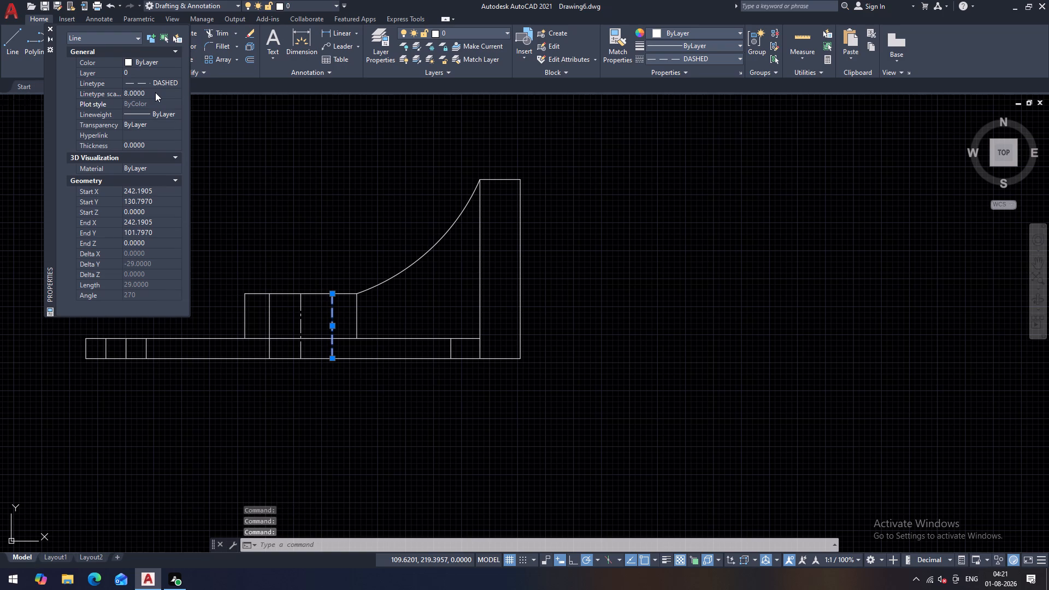
pyautogui.click(50, 28)
pyautogui.press('Escape')
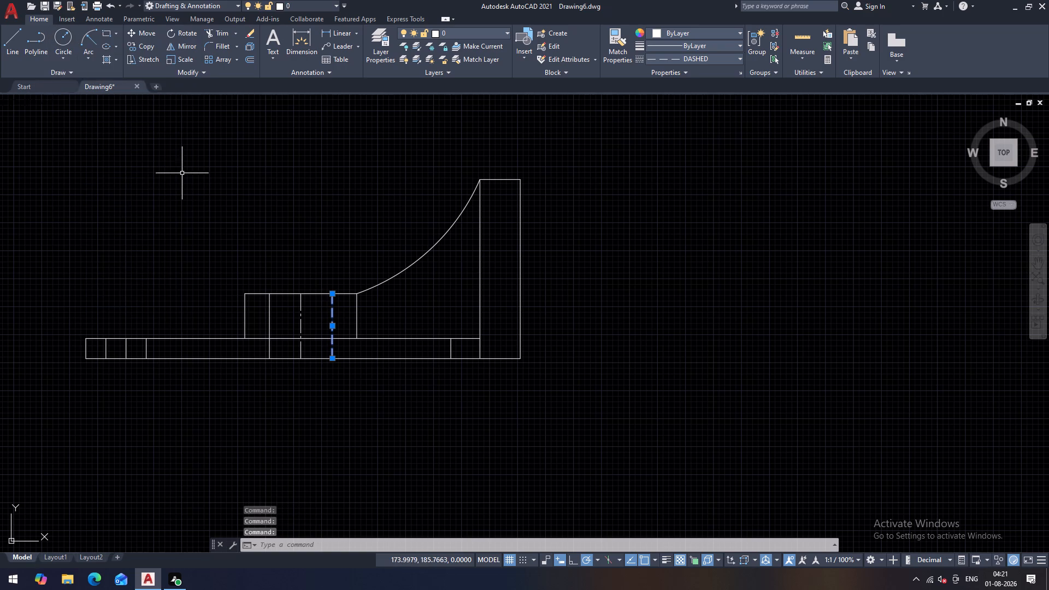
# Match the dashed hole edge's properties onto the central block's left hole edge and both hole edges near the base's left end.
pyautogui.write('MA')
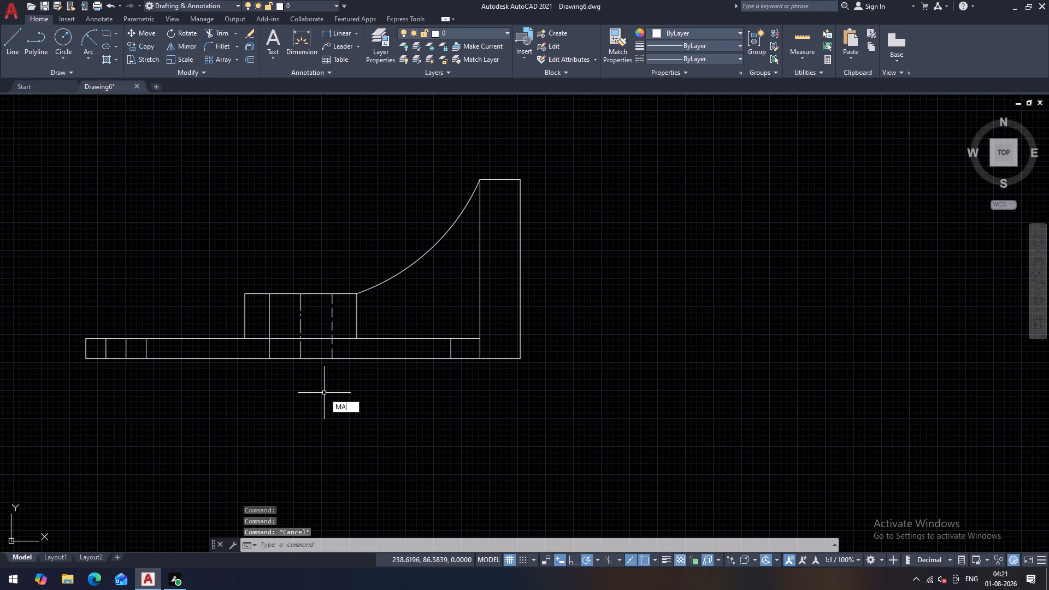
pyautogui.press('space')
pyautogui.click(333, 312)
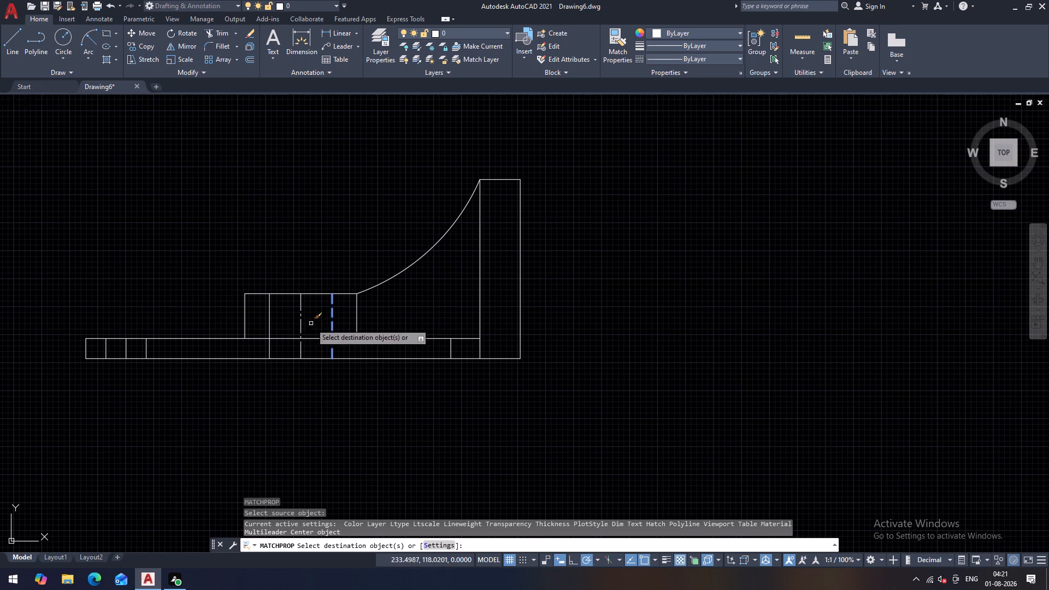
pyautogui.click(269, 323)
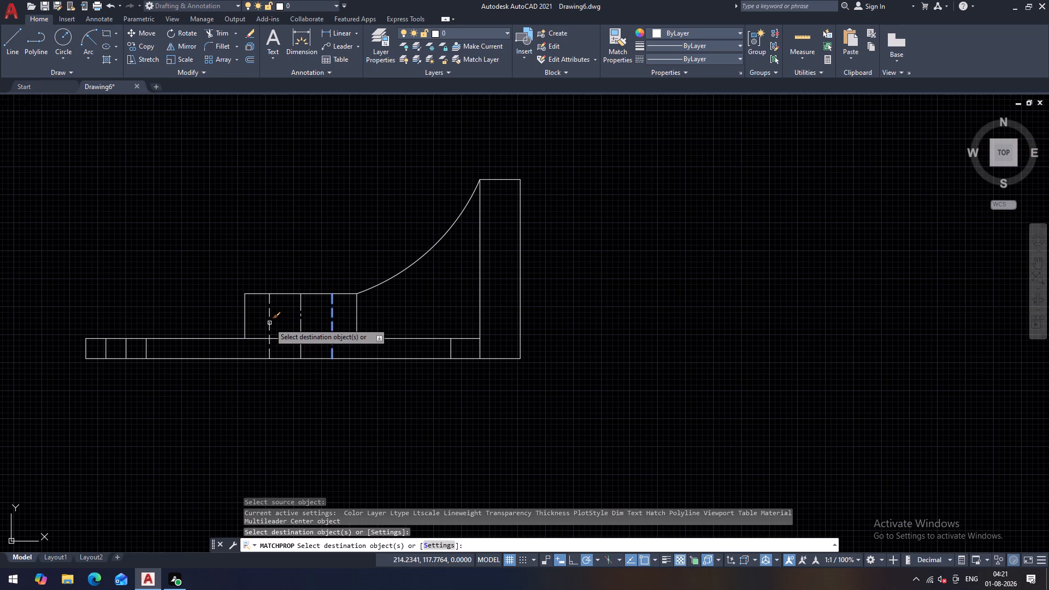
pyautogui.scroll(1, 143, 356)
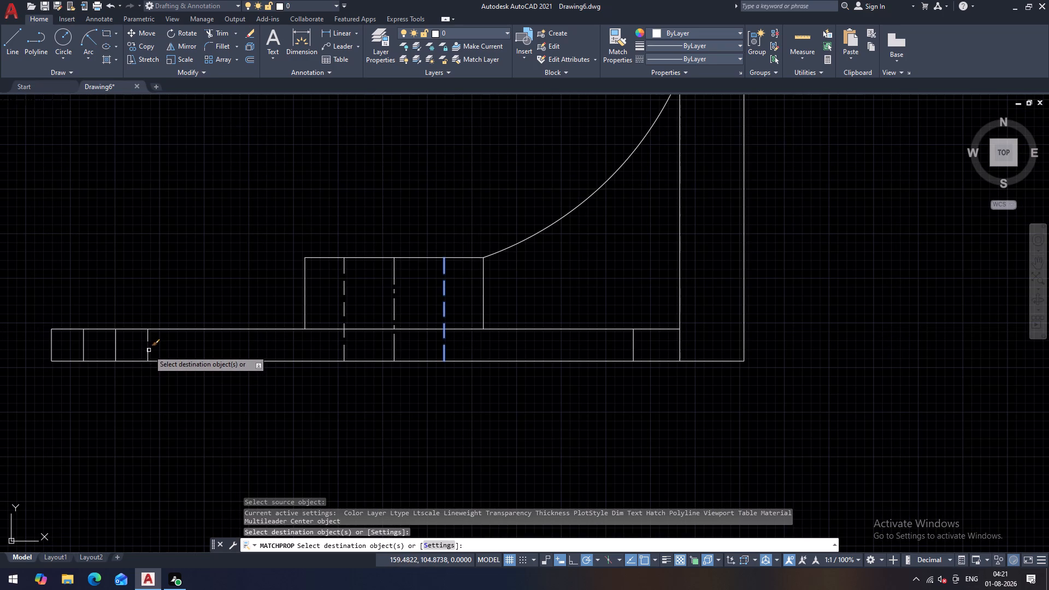
pyautogui.click(149, 350)
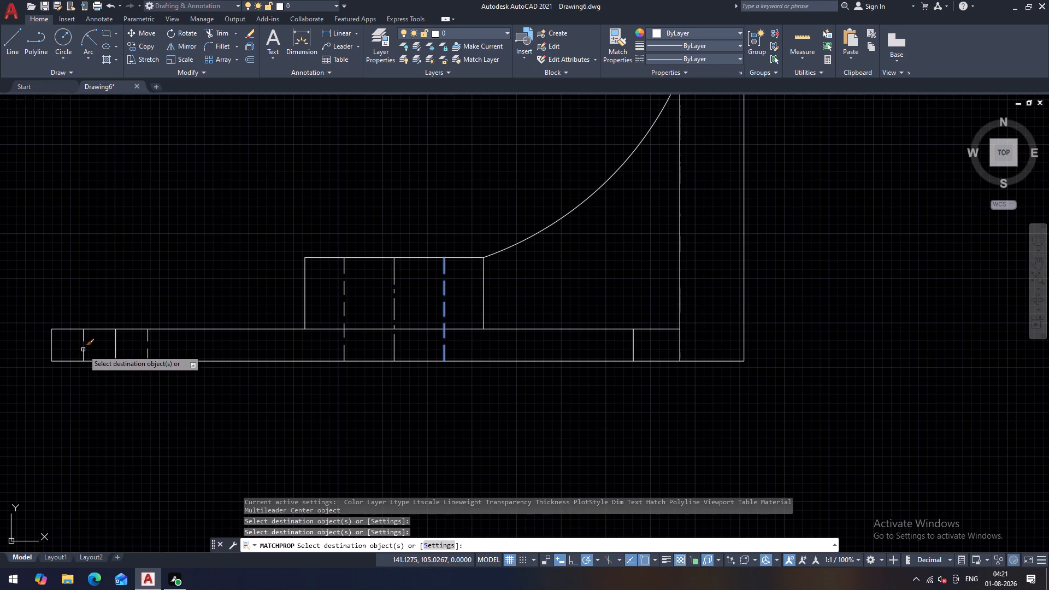
pyautogui.click(83, 350)
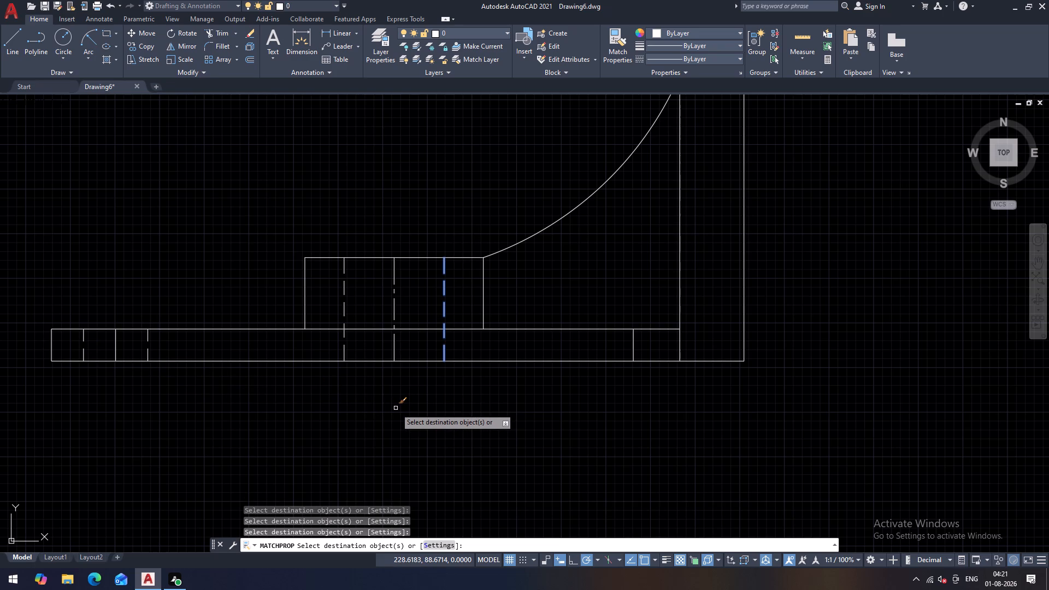
pyautogui.press('Escape')
pyautogui.scroll(-2, 317, 398)
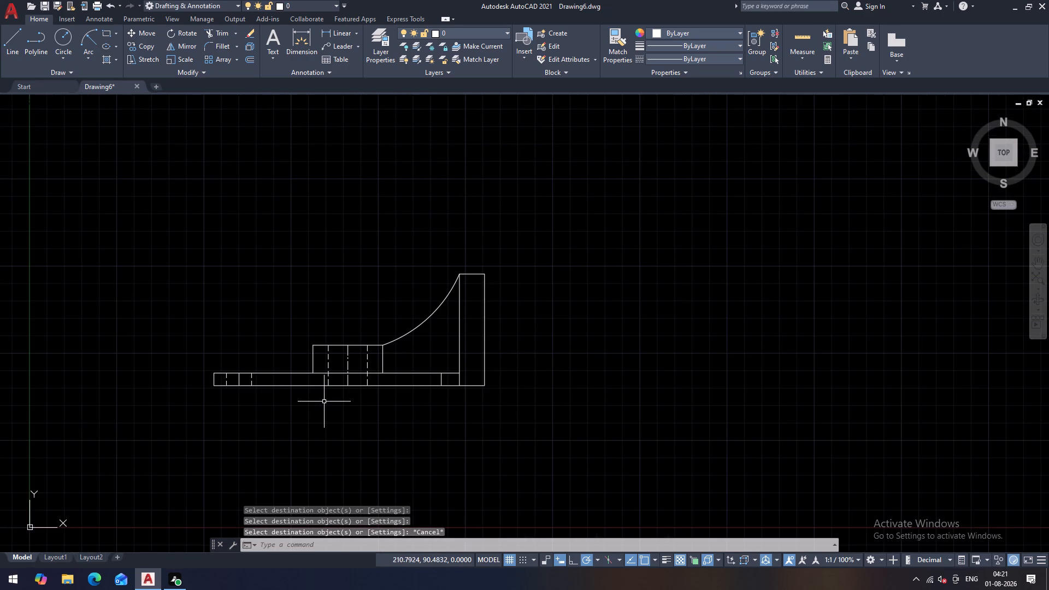
pyautogui.scroll(1, 368, 363)
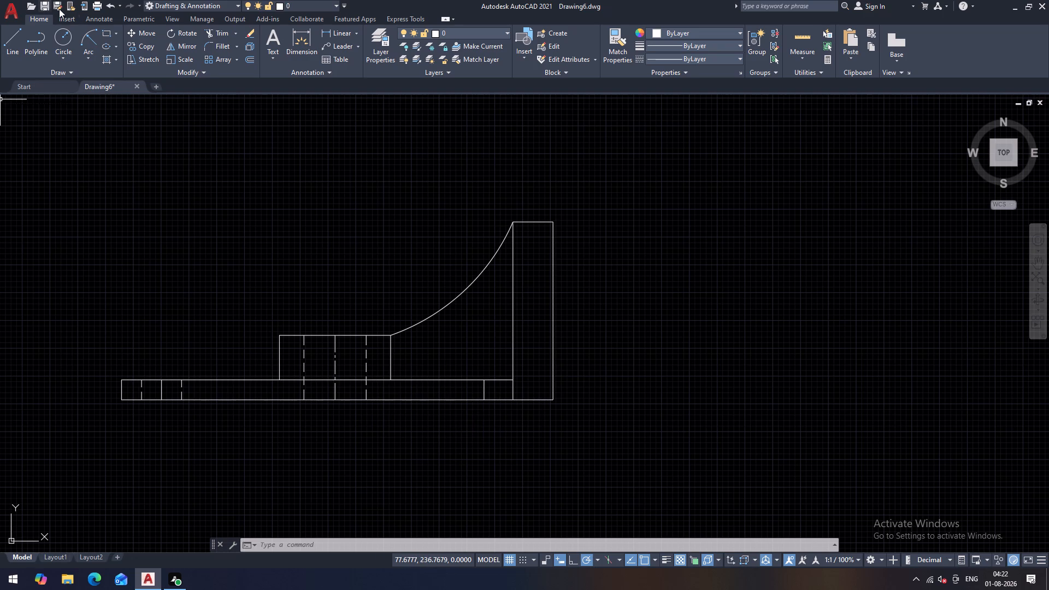
# Draw an 18-unit horizontal line across the upright, level with the base's top edge.
pyautogui.moveTo(8, 40); pyautogui.dragTo(46, 76)
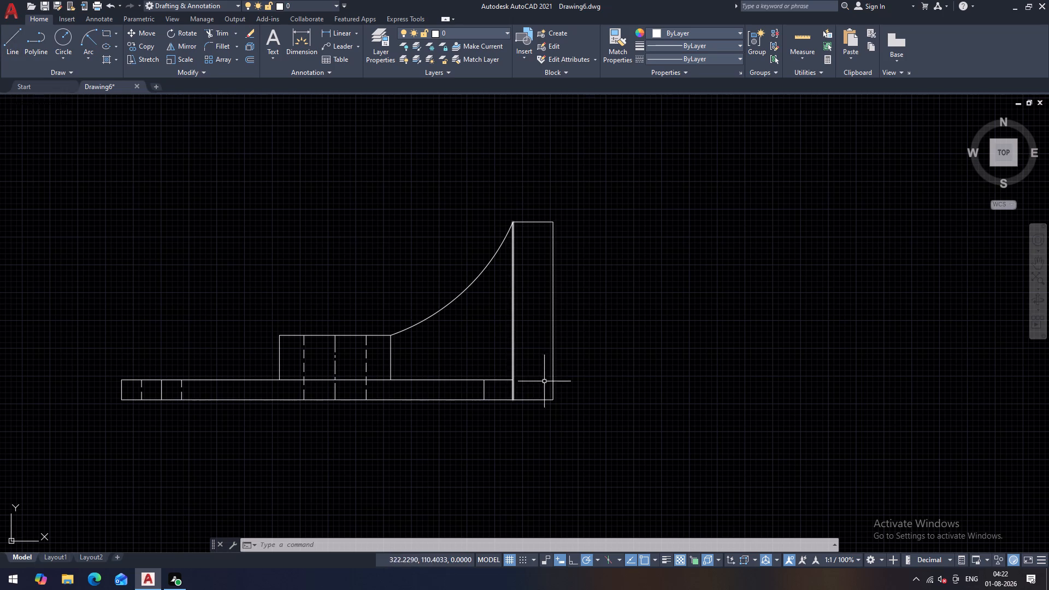
pyautogui.click(16, 34)
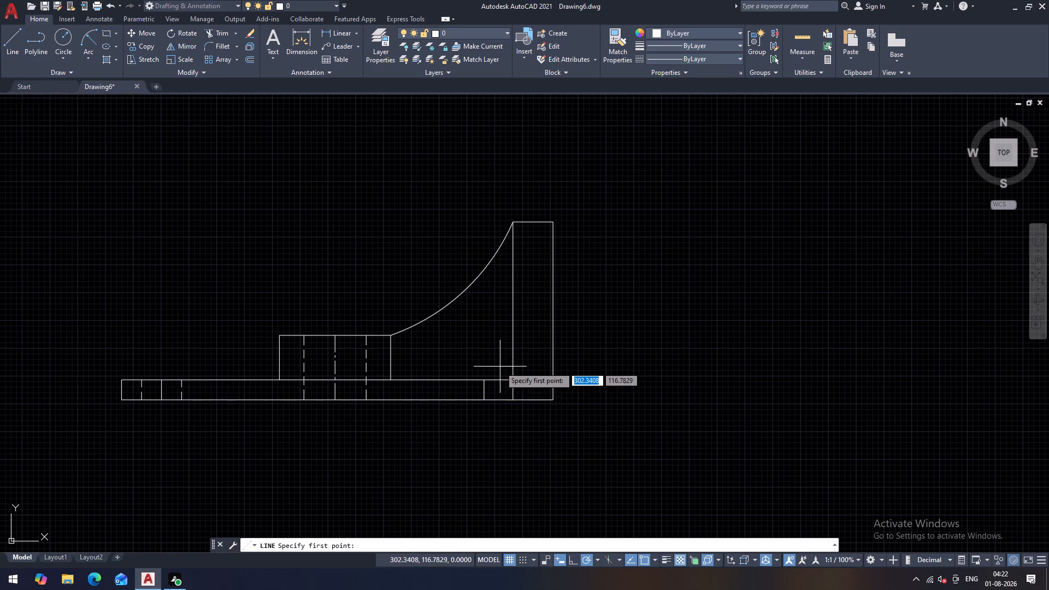
pyautogui.click(515, 380)
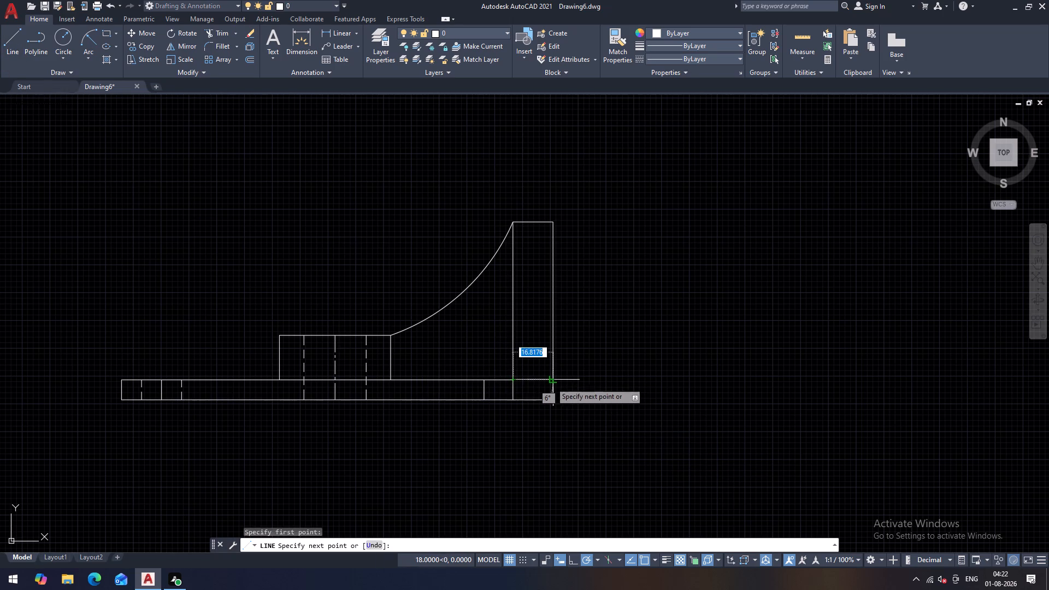
pyautogui.click(555, 379)
pyautogui.press('Escape')
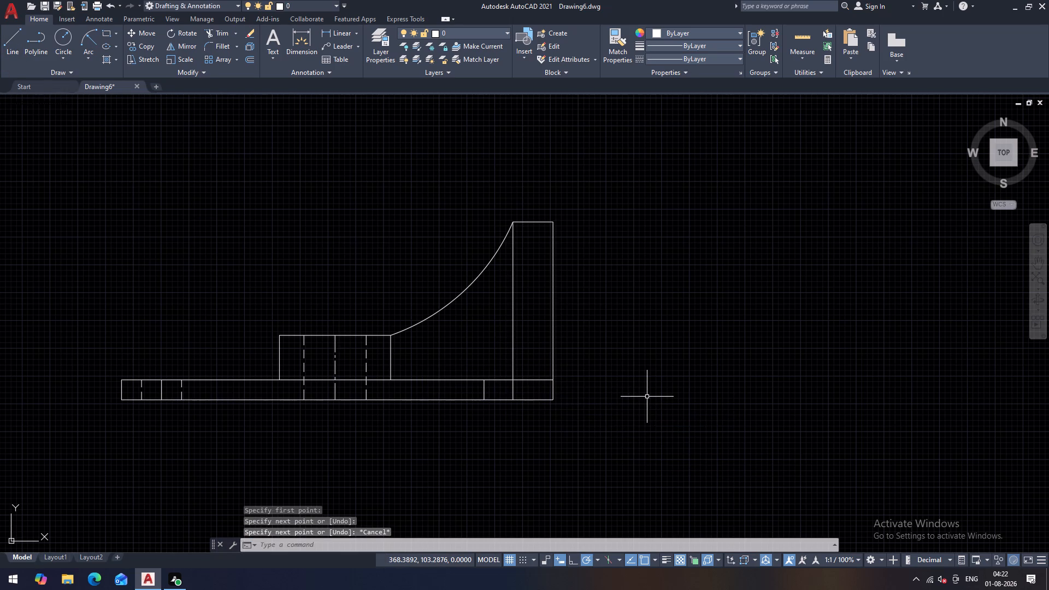
# Offset the horizontal line across the upright's foot upward by 53 to place the upright hole's axis.
pyautogui.write('O')
pyautogui.press('space')
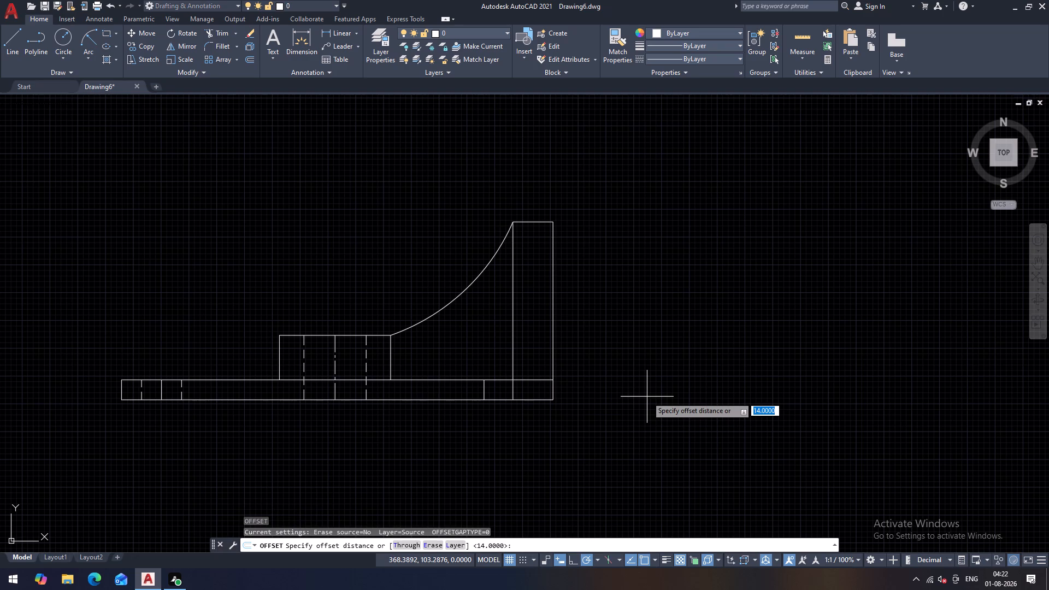
pyautogui.press('2')
pyautogui.press('BackSpace')
pyautogui.write('53')
pyautogui.press('Return')
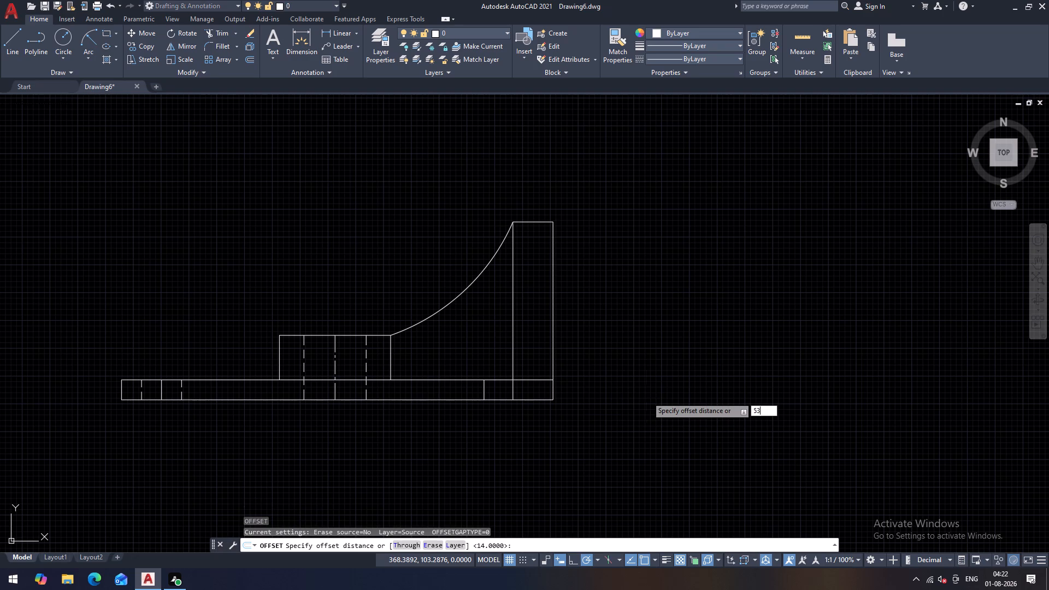
pyautogui.click(528, 381)
pyautogui.click(533, 328)
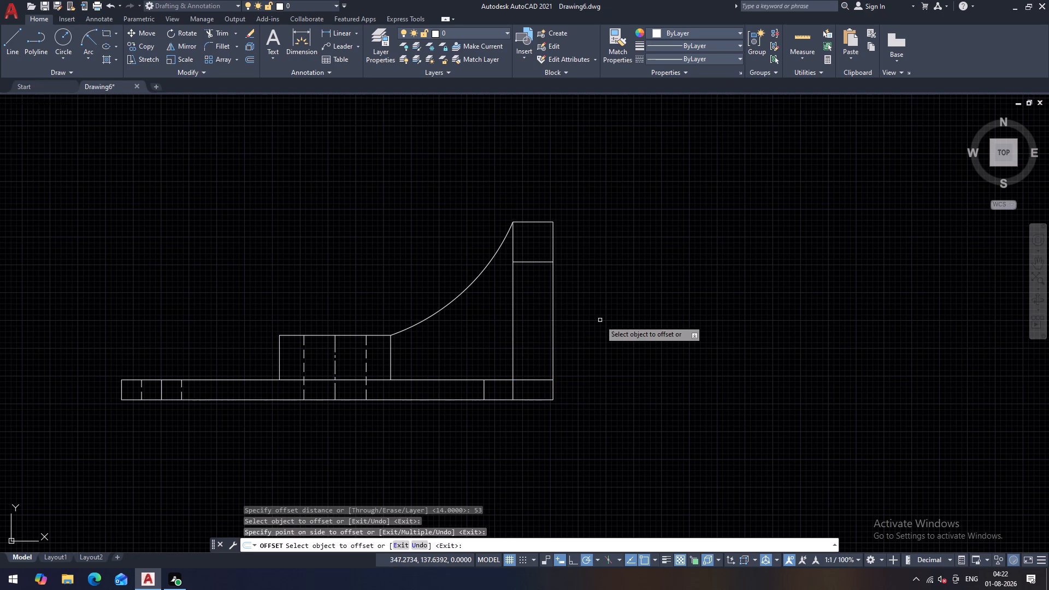
pyautogui.press('Escape')
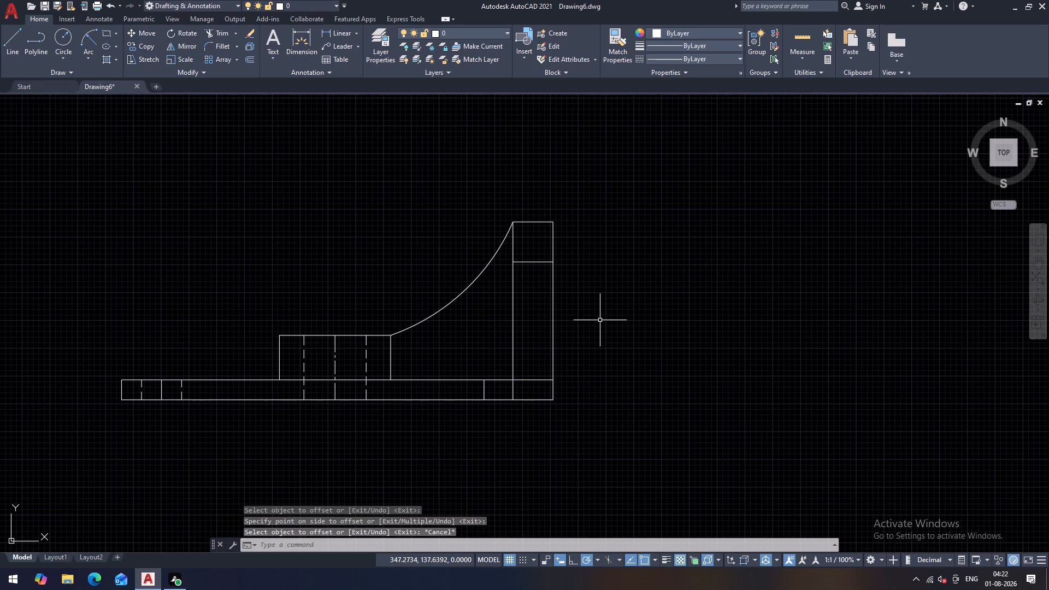
# Offset the upright hole's axis line by 9 both above and below for the hole edges.
pyautogui.write('O')
pyautogui.press('space')
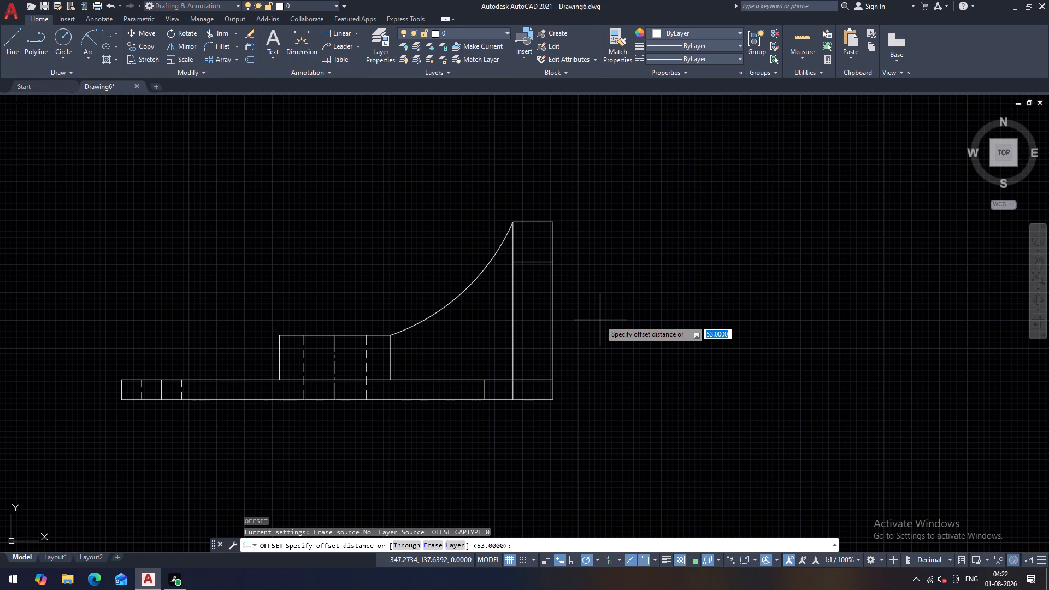
pyautogui.press('9')
pyautogui.press('Return')
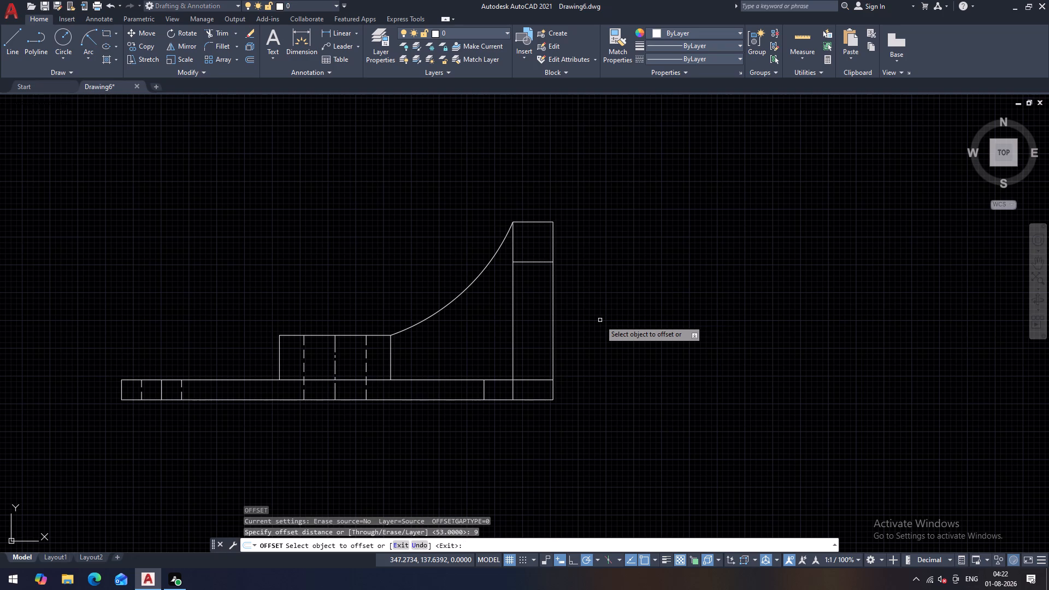
pyautogui.click(531, 262)
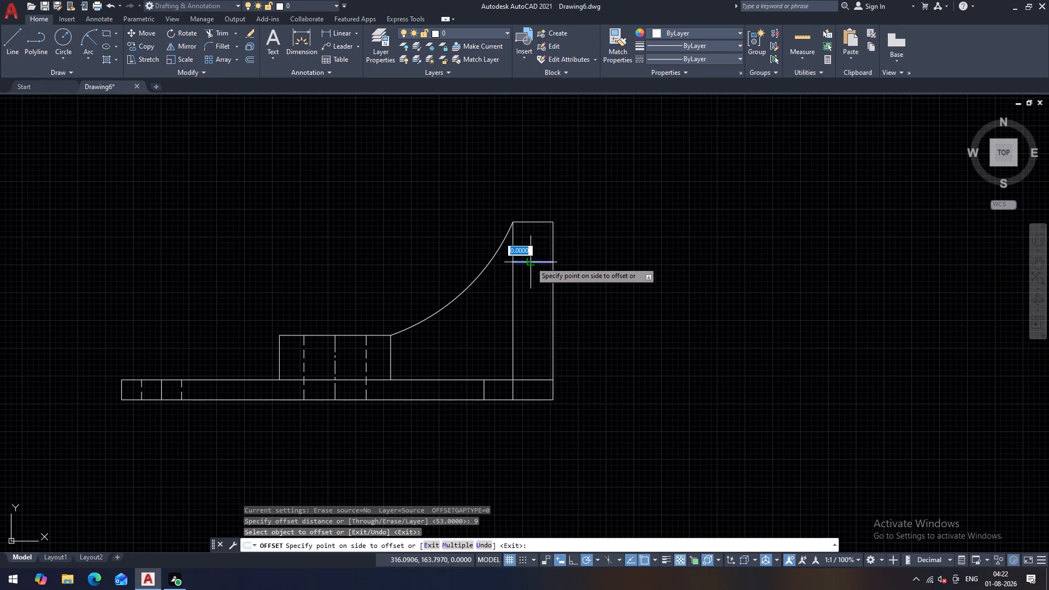
pyautogui.click(535, 248)
pyautogui.click(534, 261)
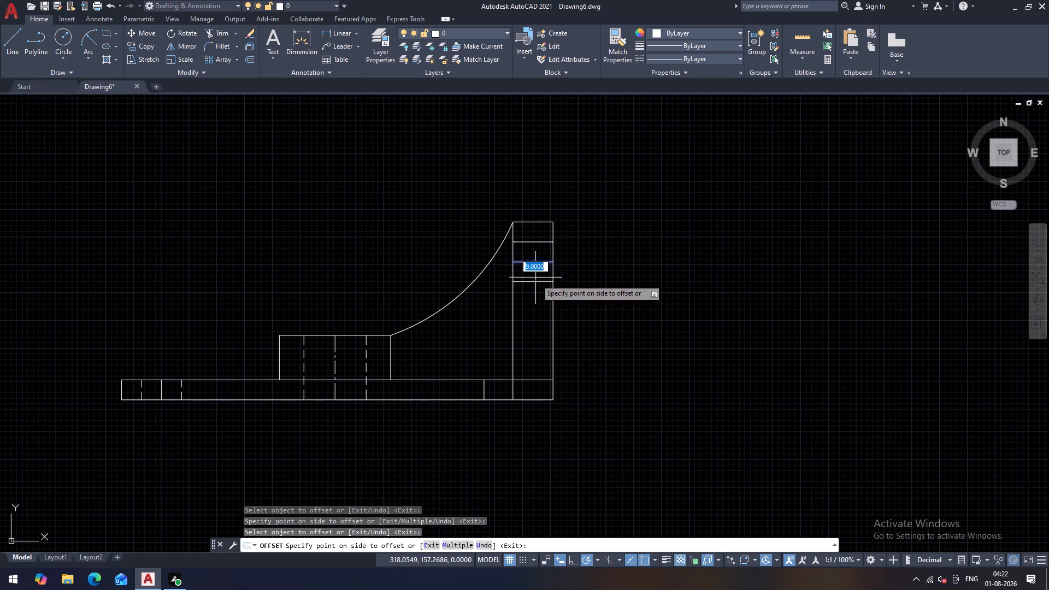
pyautogui.click(538, 293)
pyautogui.press('Escape')
# Match the properties of the central block's dashed right hole edge onto both hole edges in the upright.
pyautogui.write('MA')
pyautogui.press('space')
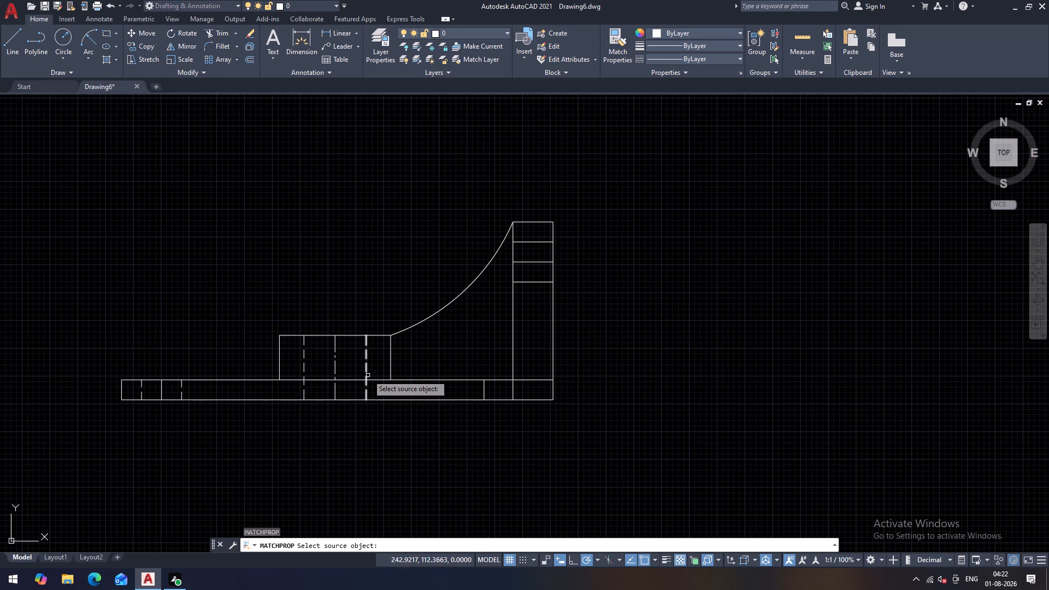
pyautogui.click(367, 369)
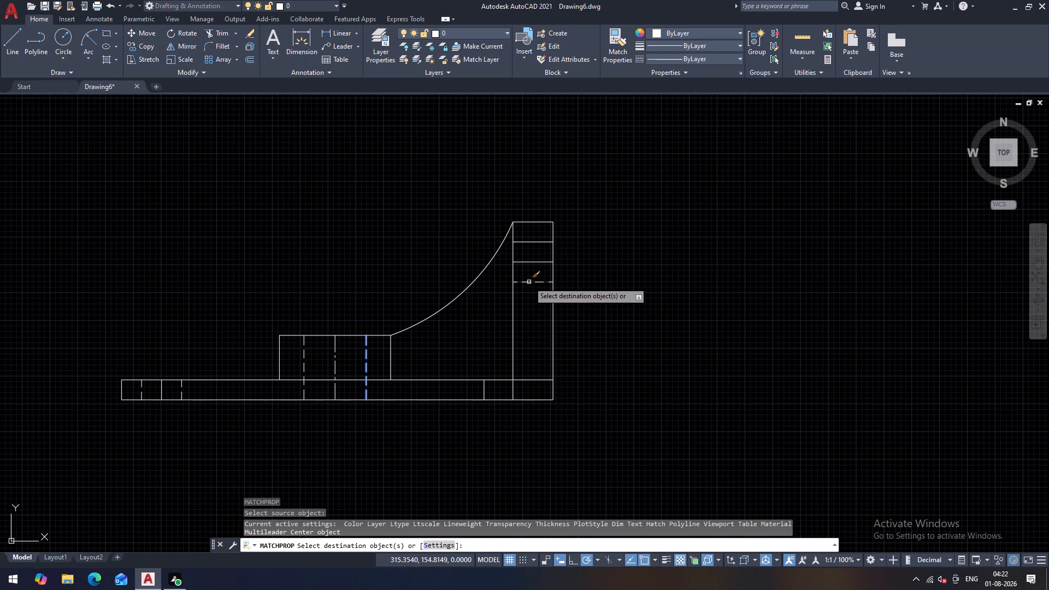
pyautogui.click(528, 281)
pyautogui.click(533, 241)
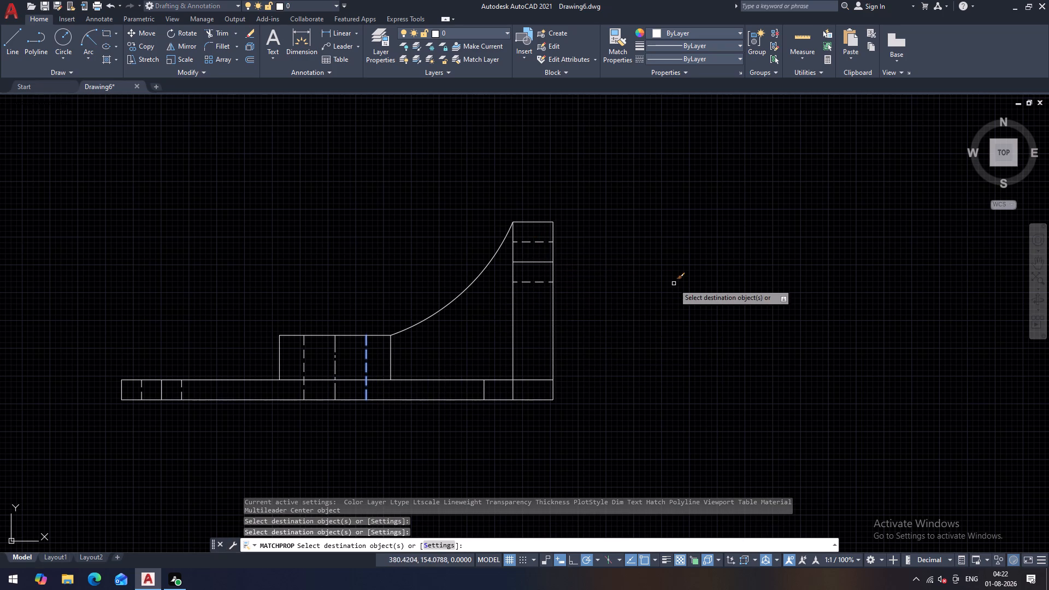
pyautogui.press('Escape')
# Match the properties of the central block's centerline onto the middle axis line of the upright's hole.
pyautogui.press('m')
pyautogui.write('A')
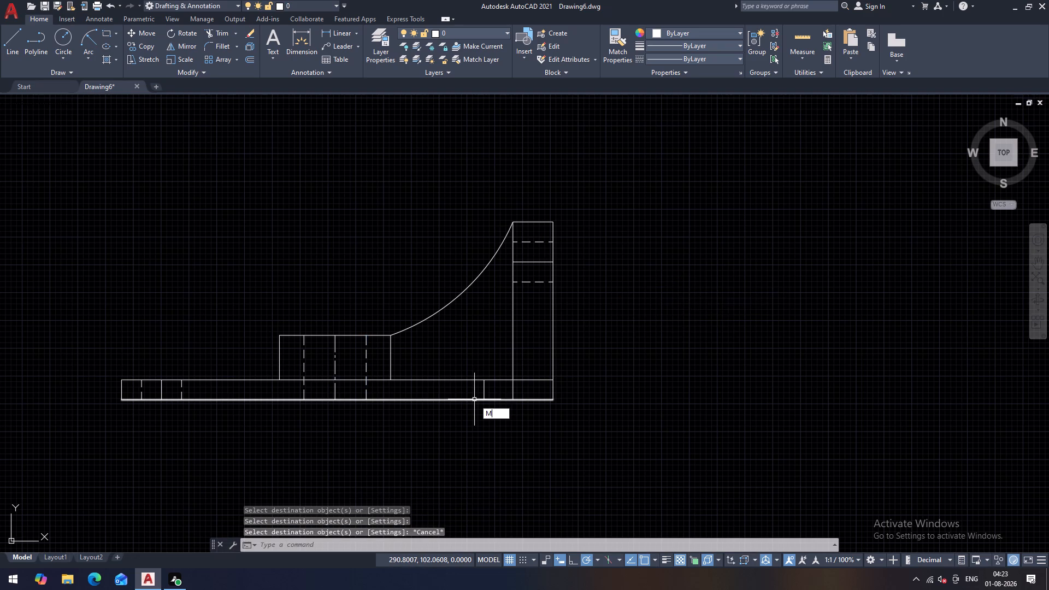
pyautogui.press('space')
pyautogui.click(334, 351)
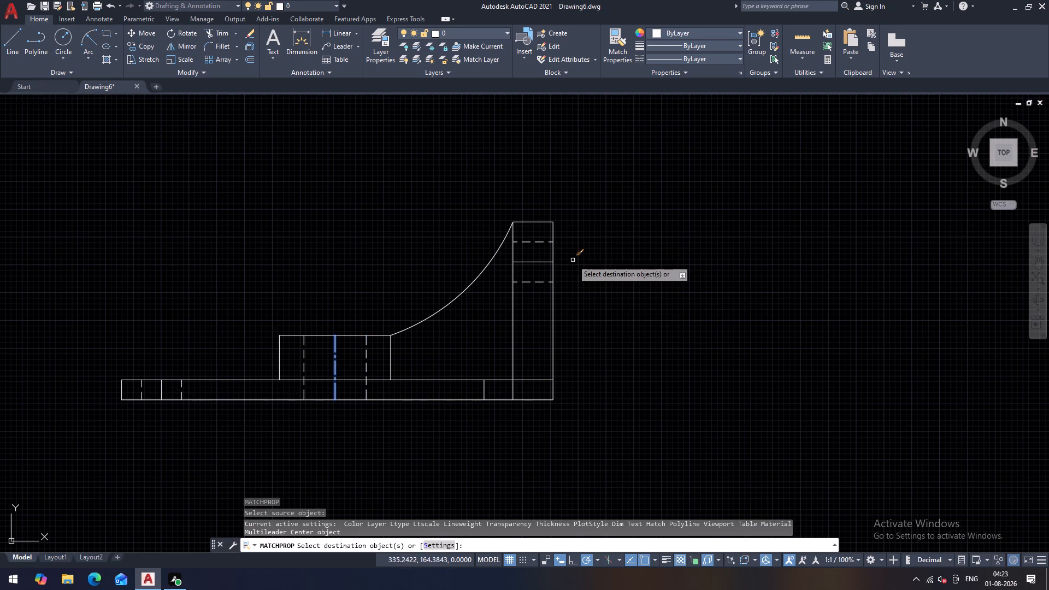
pyautogui.click(540, 261)
pyautogui.press('Escape')
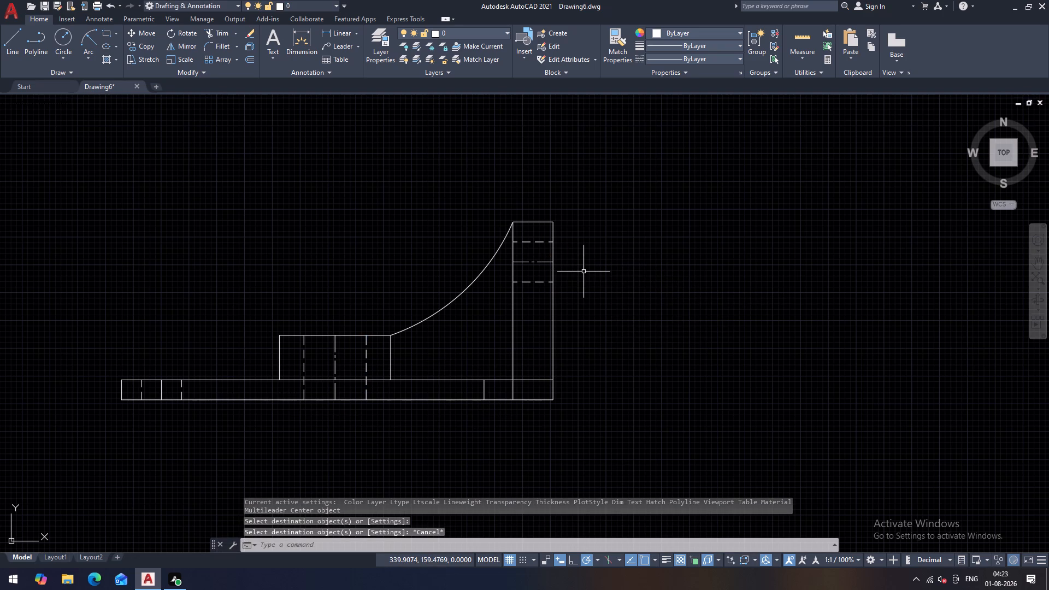
pyautogui.moveTo(592, 293); pyautogui.dragTo(600, 254, button='middle')
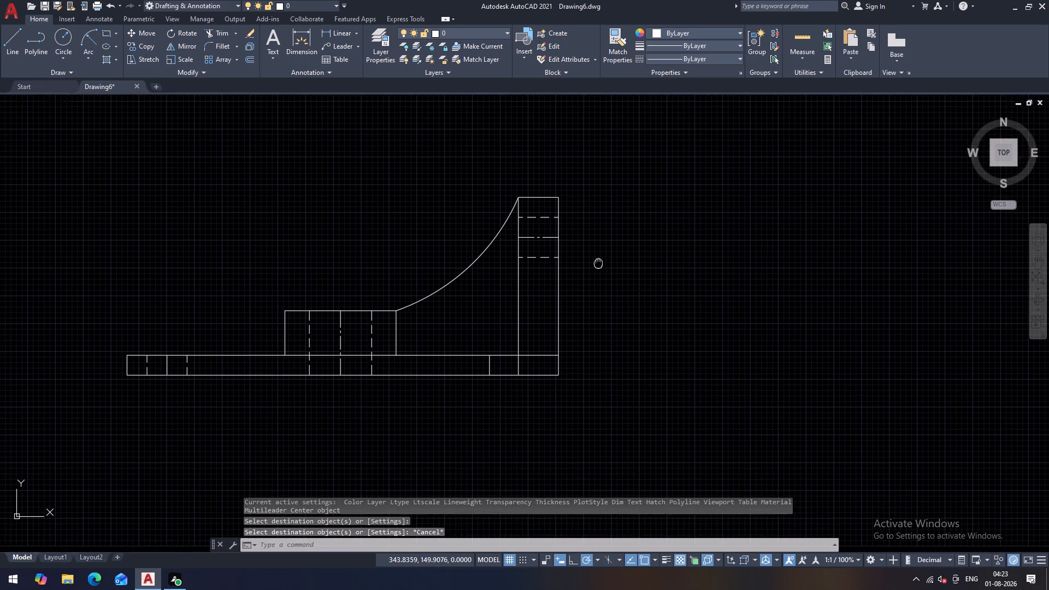
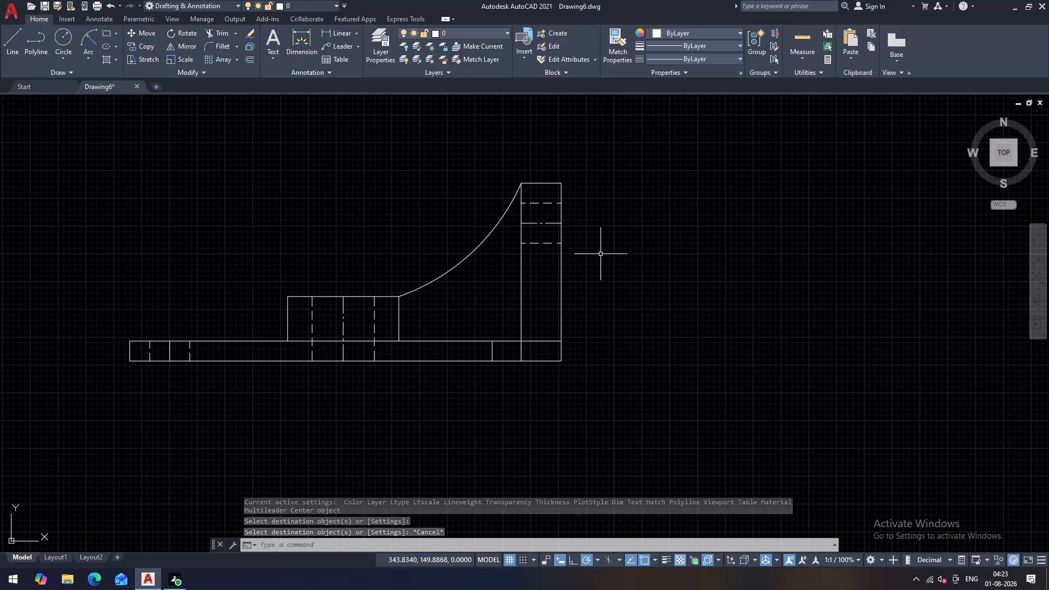
# Delete the short horizontal line across the upright's foot.
pyautogui.click(543, 341)
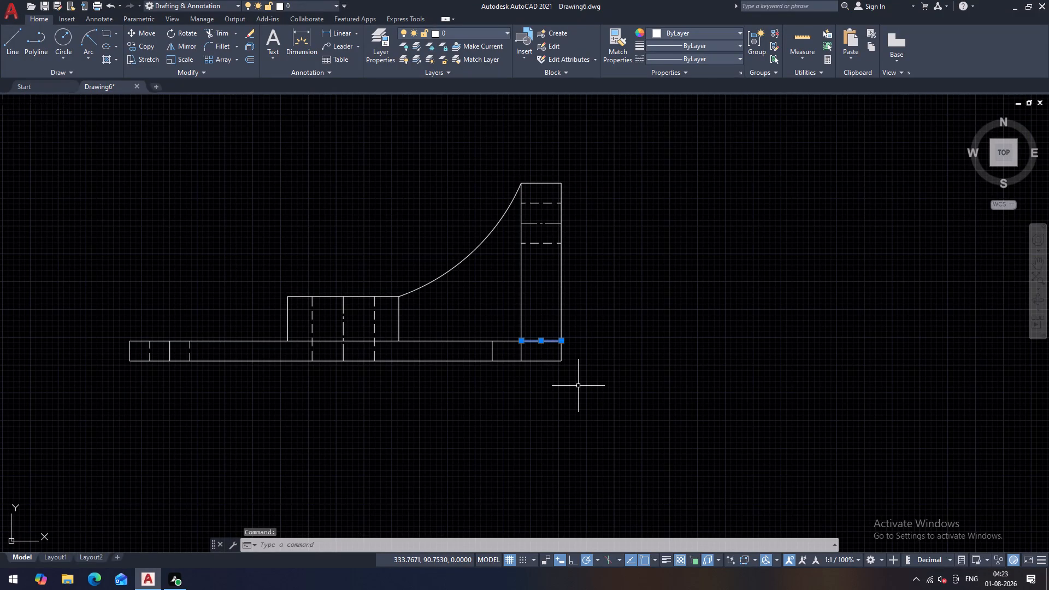
pyautogui.press('Delete')
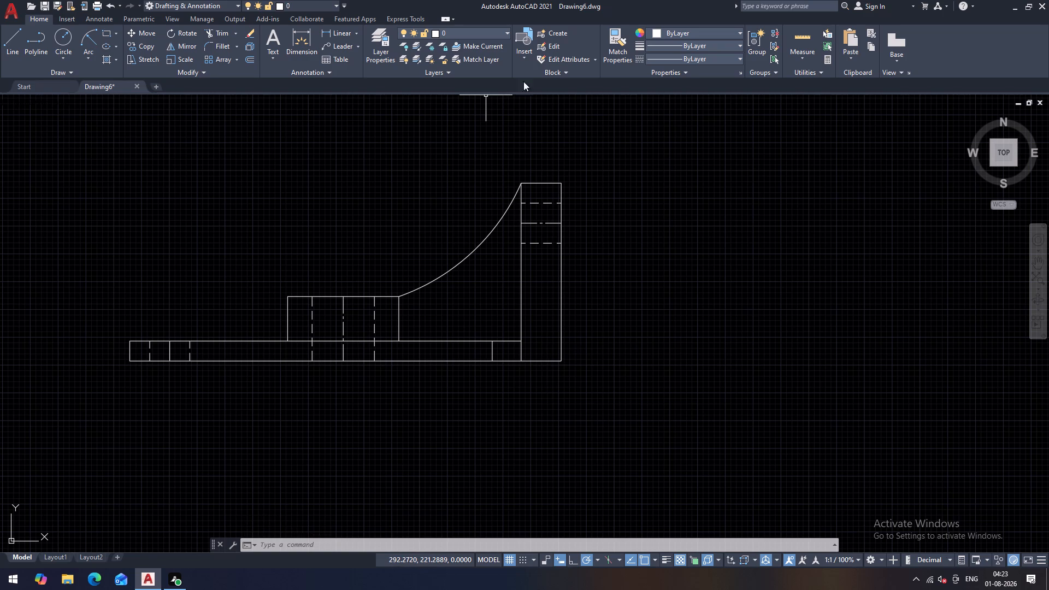
# Add a vertical linear dimension for the upright's full height, placed outside its outer face.
pyautogui.click(331, 35)
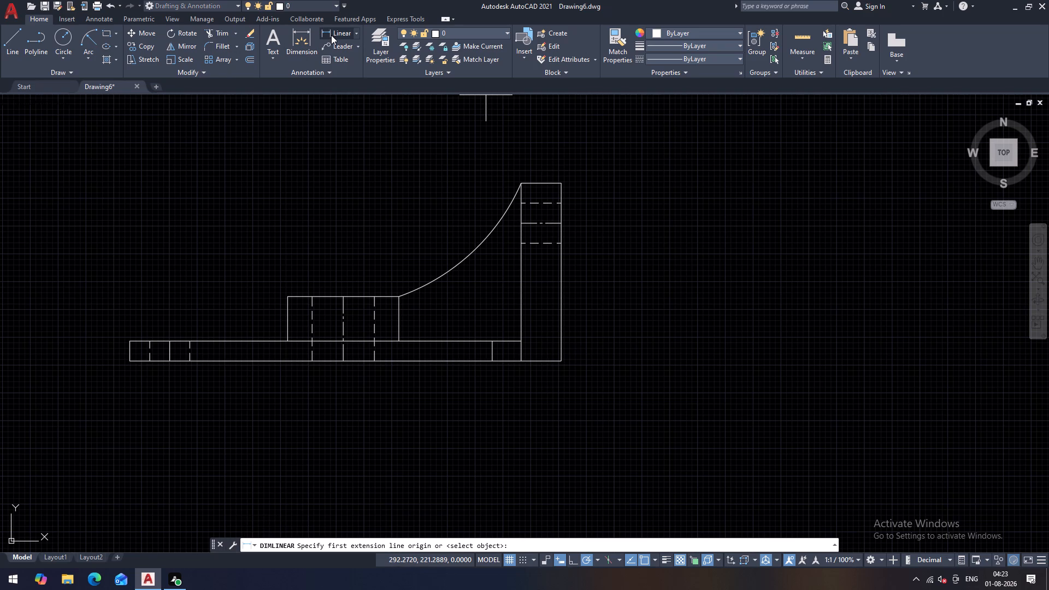
pyautogui.click(561, 182)
pyautogui.click(562, 362)
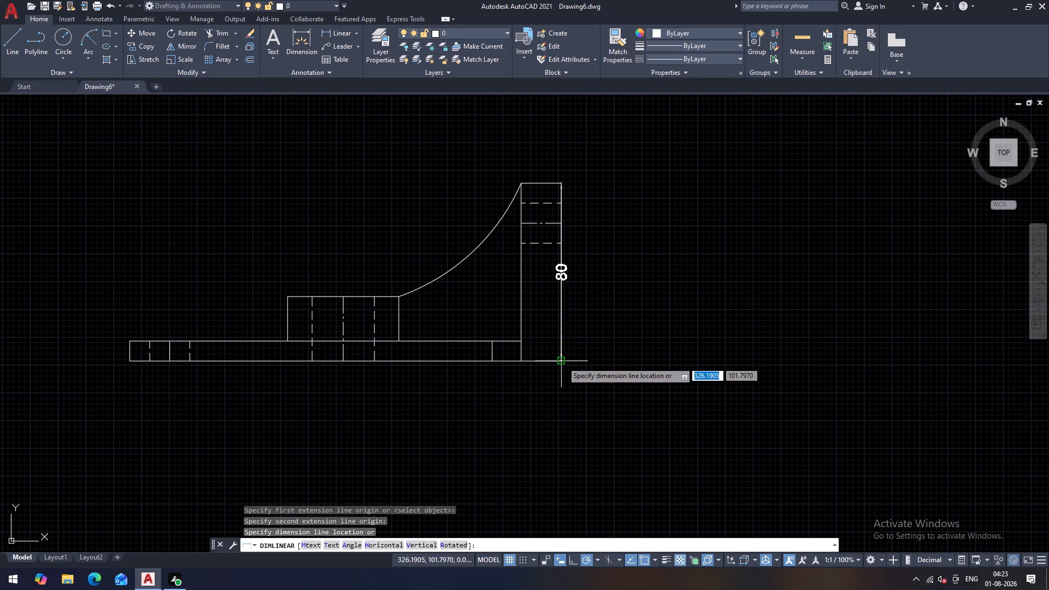
pyautogui.click(592, 335)
# Add a horizontal linear dimension below the base from its free end to the upright's inner face.
pyautogui.scroll(-3, 551, 379)
pyautogui.moveTo(547, 383); pyautogui.dragTo(497, 345, button='middle')
pyautogui.moveTo(516, 326); pyautogui.dragTo(473, 353, button='middle')
pyautogui.scroll(3, 416, 357)
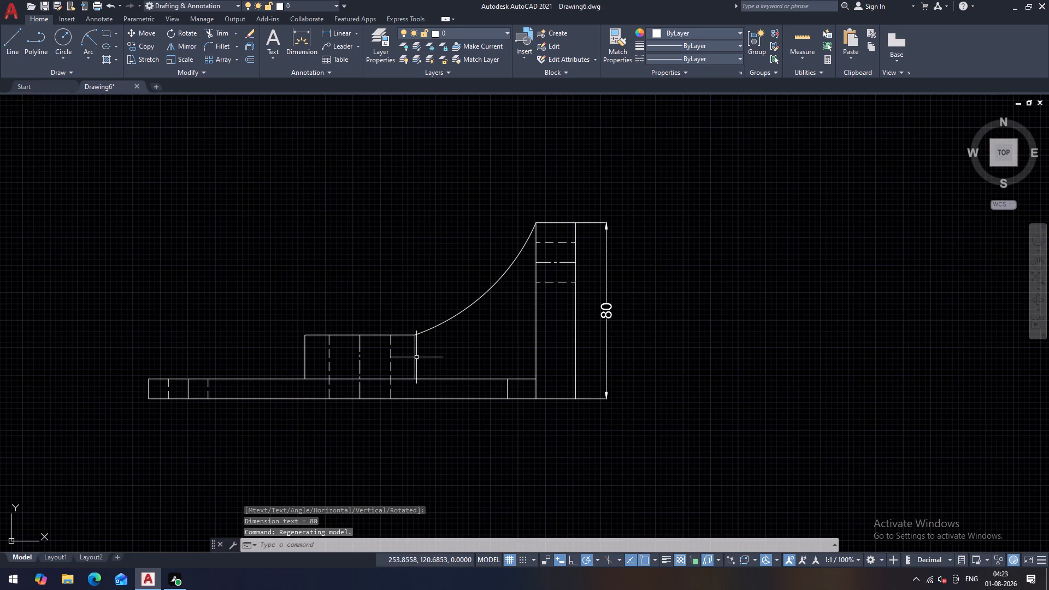
pyautogui.moveTo(484, 420); pyautogui.dragTo(508, 365, button='middle')
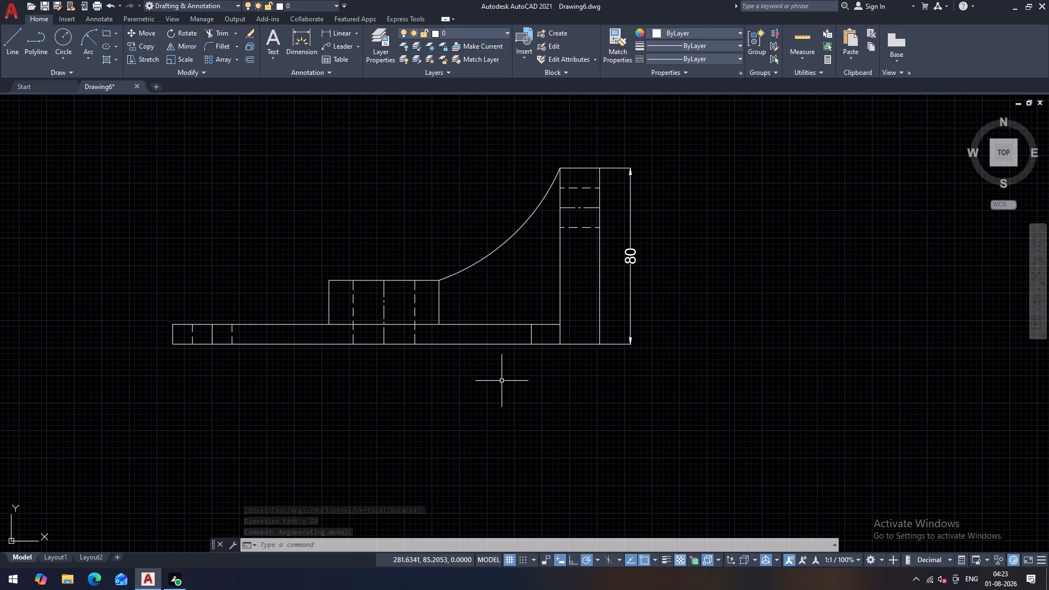
pyautogui.press('Return')
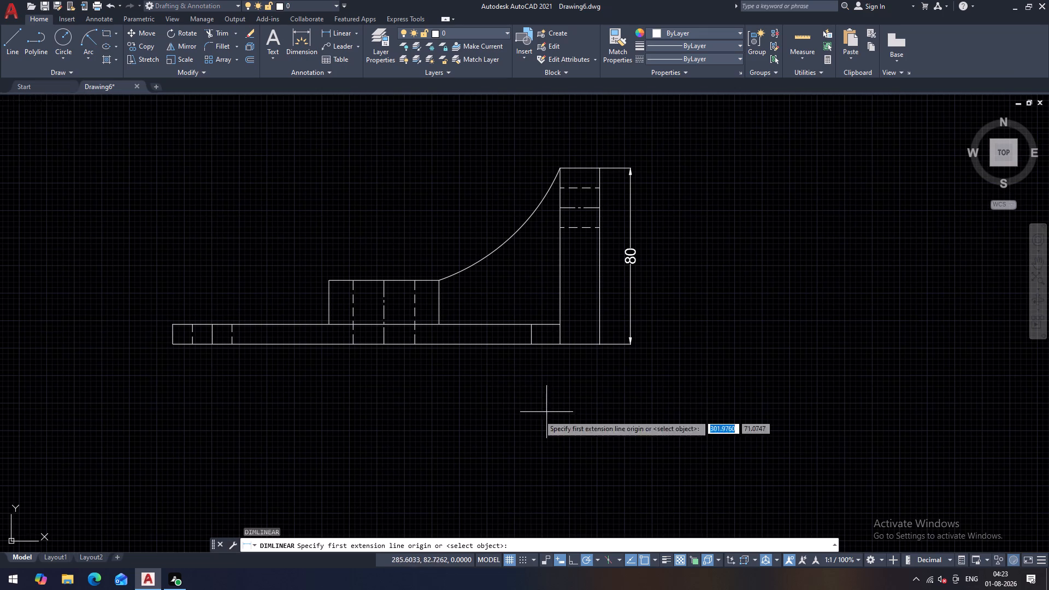
pyautogui.click(175, 345)
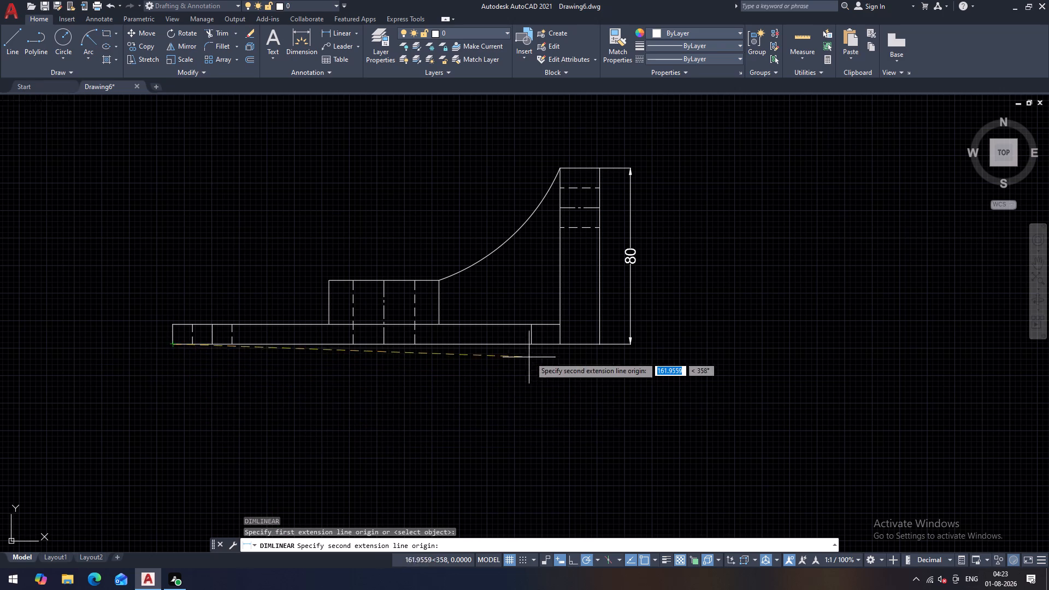
pyautogui.click(562, 344)
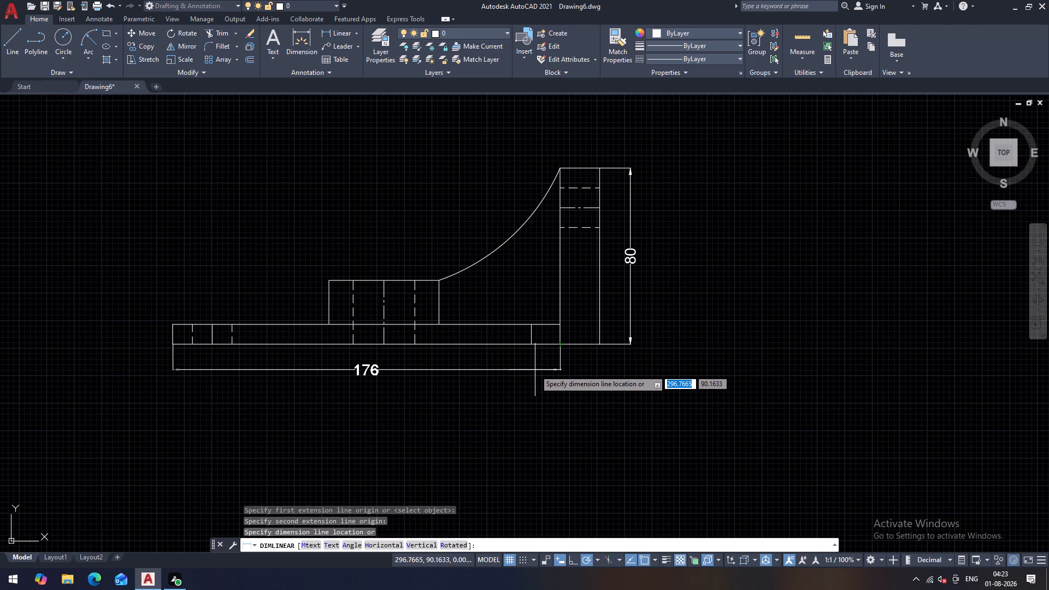
pyautogui.click(535, 364)
# Add the part's overall length as a linear dimension, placed beneath the base length dimension.
pyautogui.rightClick(324, 425)
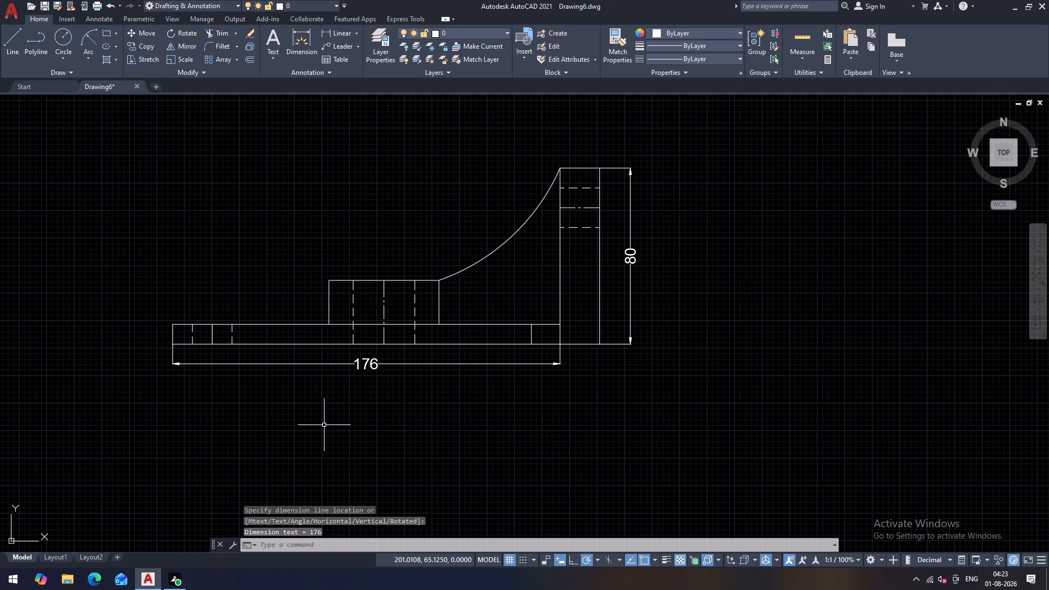
pyautogui.click(374, 227)
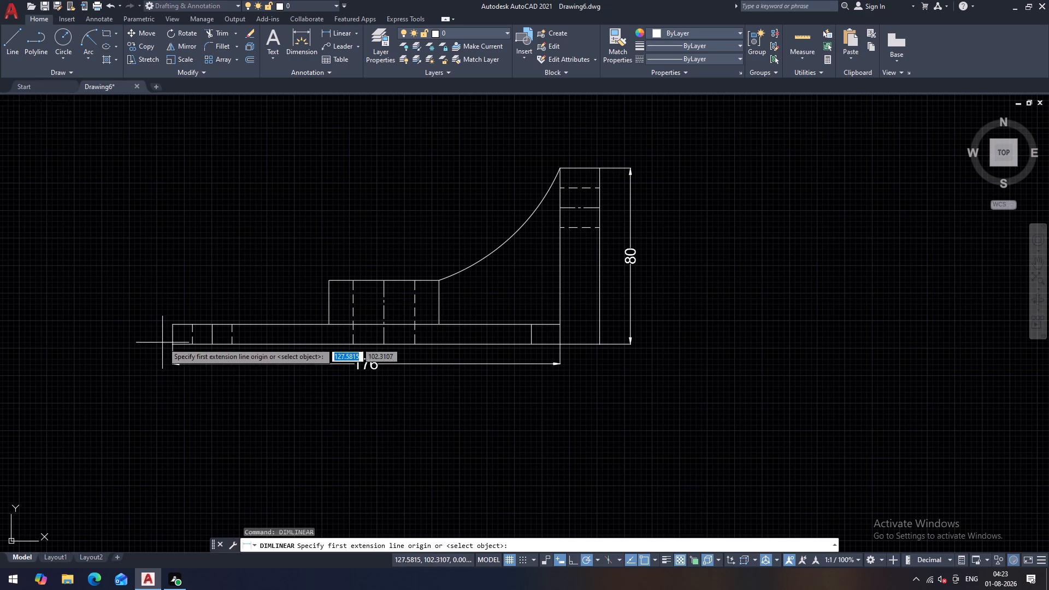
pyautogui.click(170, 343)
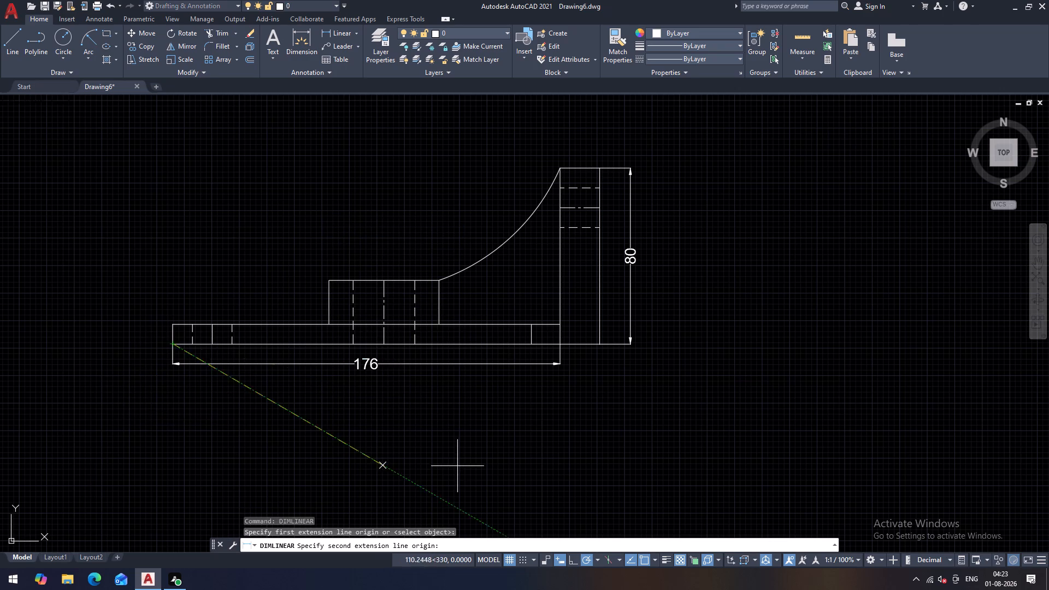
pyautogui.click(599, 341)
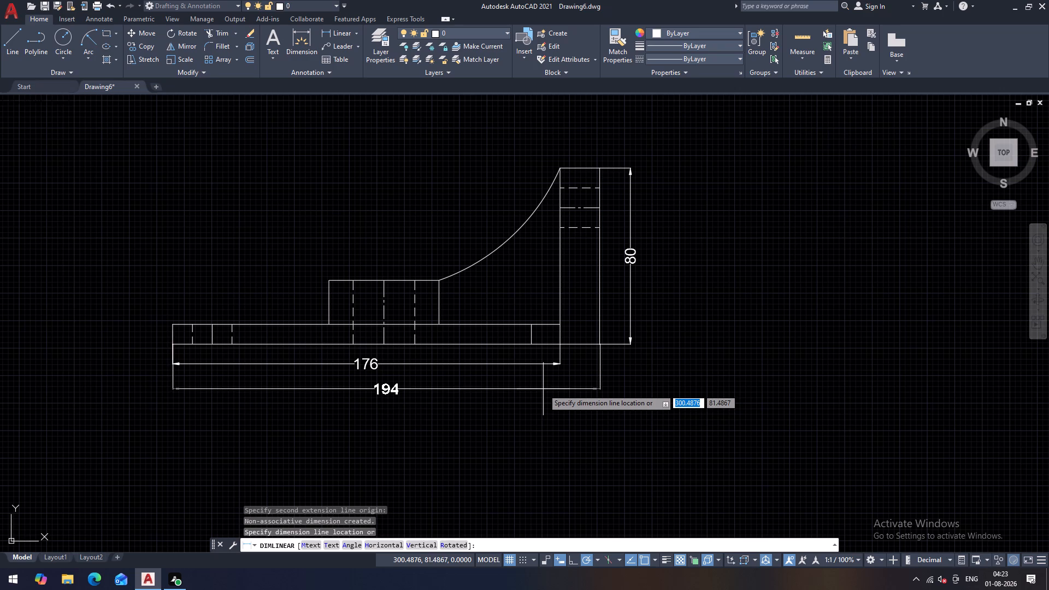
pyautogui.click(543, 389)
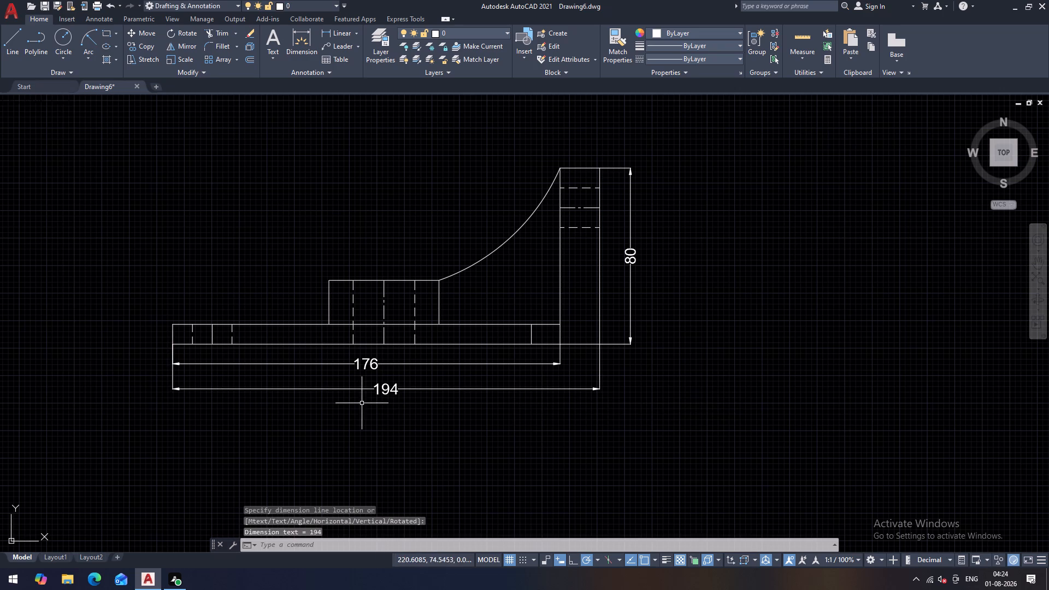
# Add a vertical linear dimension for the base's thickness, placed outside its free end.
pyautogui.moveTo(378, 397); pyautogui.dragTo(466, 398, button='middle')
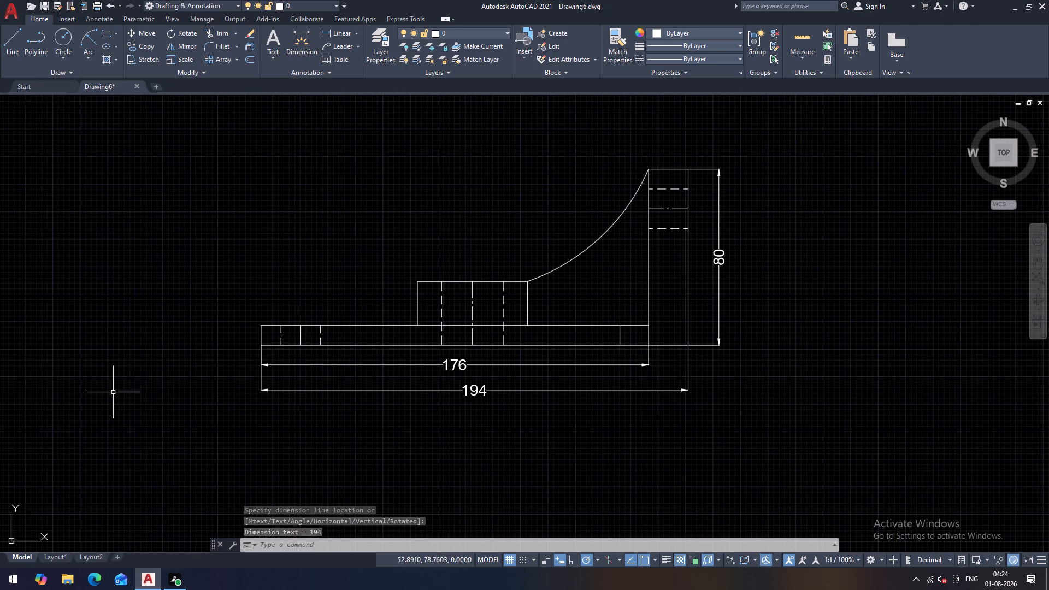
pyautogui.rightClick(158, 386)
pyautogui.click(192, 188)
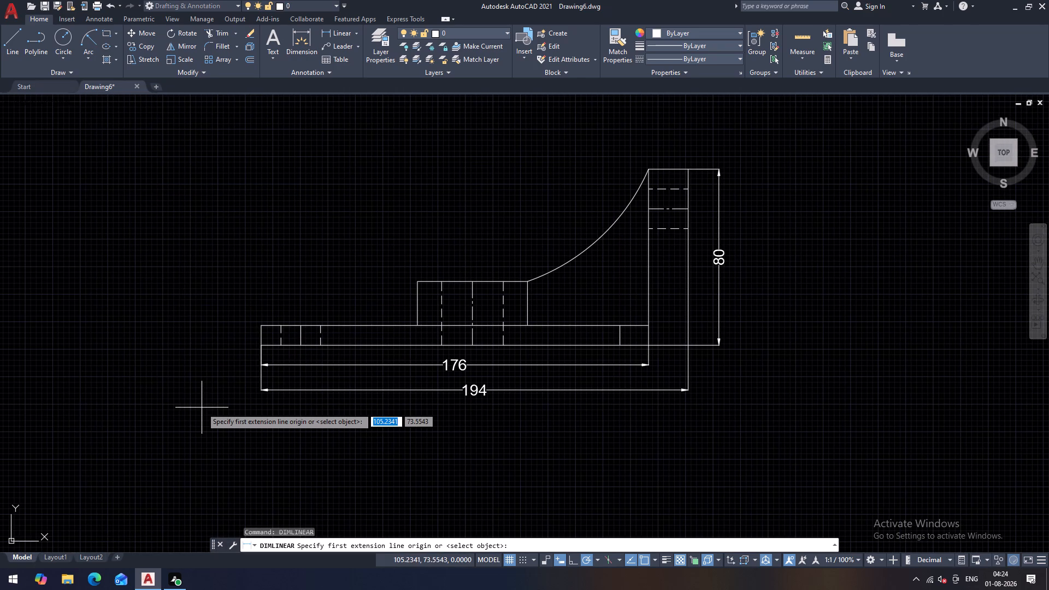
pyautogui.scroll(2, 203, 389)
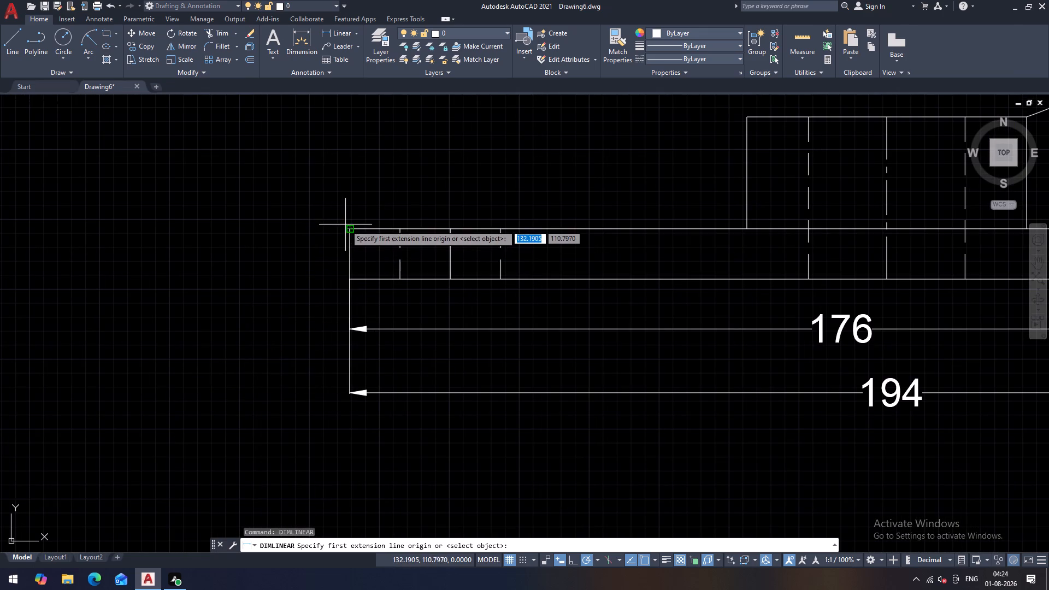
pyautogui.click(349, 227)
pyautogui.click(350, 280)
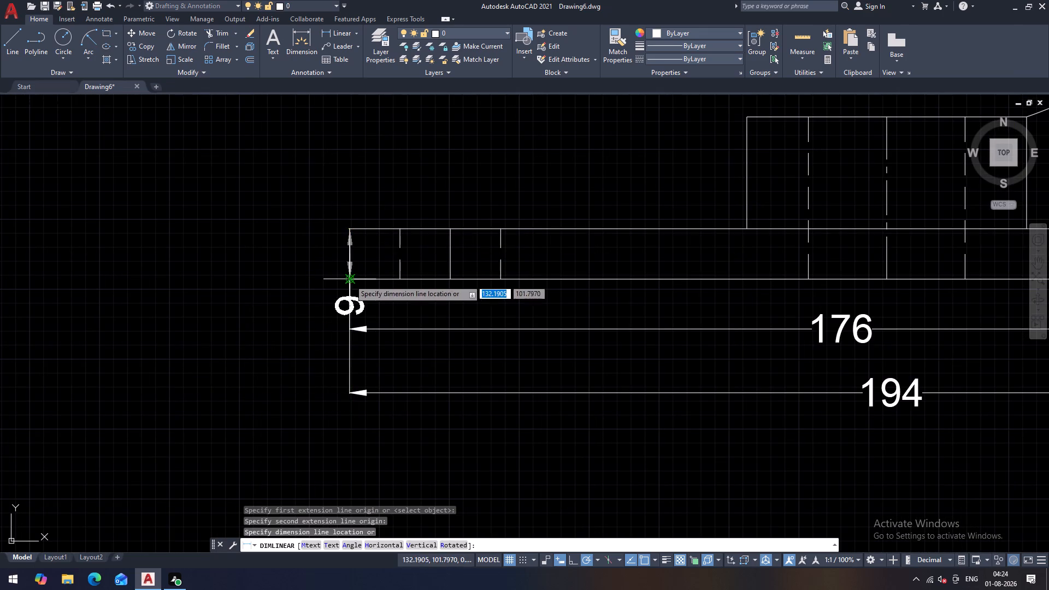
pyautogui.click(292, 279)
# Add a vertical linear dimension for the central block's height above the base, aligned with the base thickness dimension.
pyautogui.scroll(-2, 223, 383)
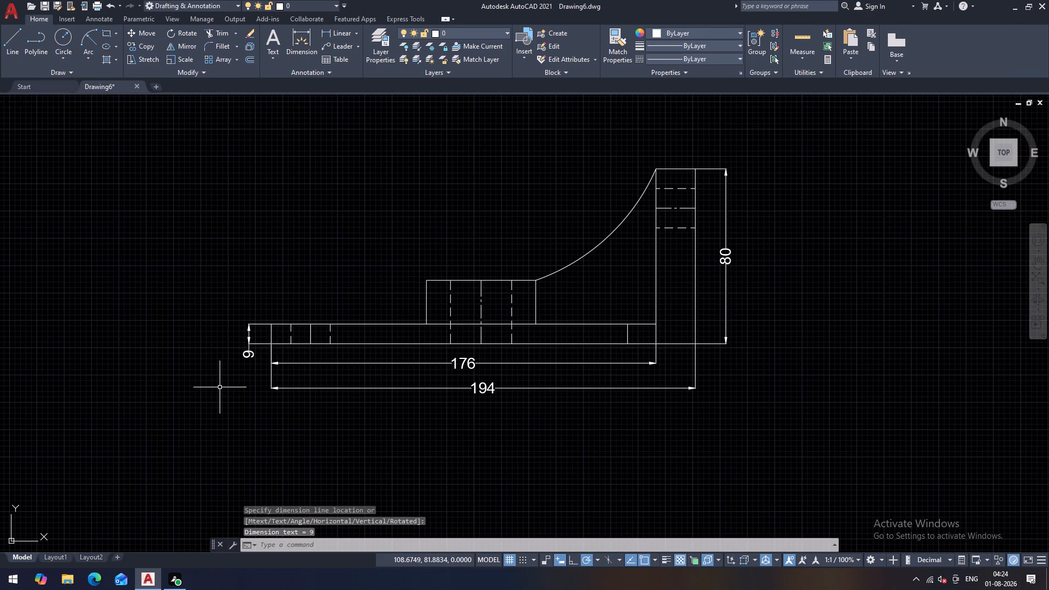
pyautogui.rightClick(167, 394)
pyautogui.click(222, 200)
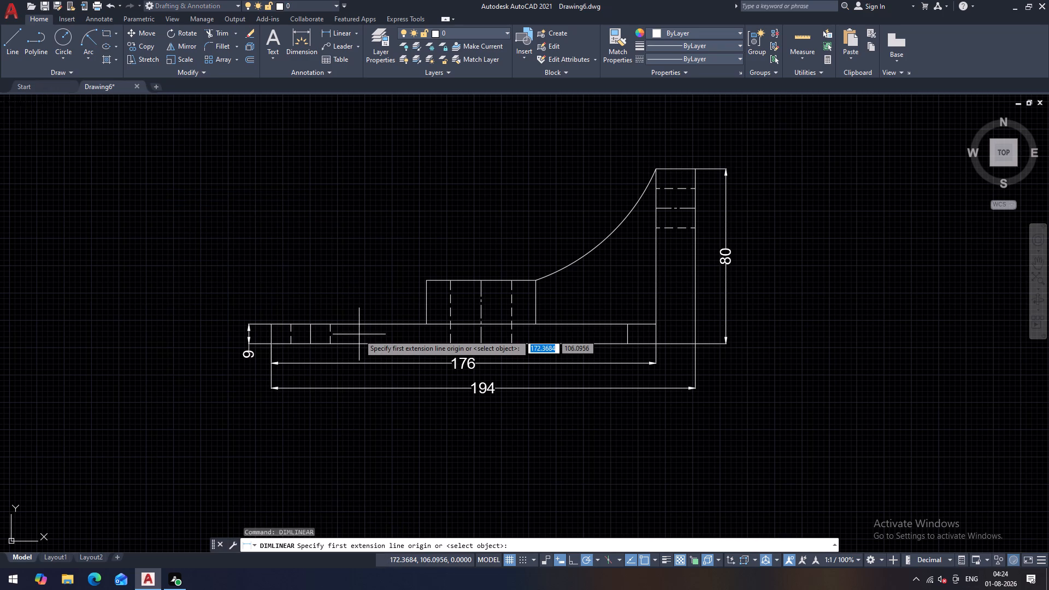
pyautogui.click(426, 324)
pyautogui.click(426, 279)
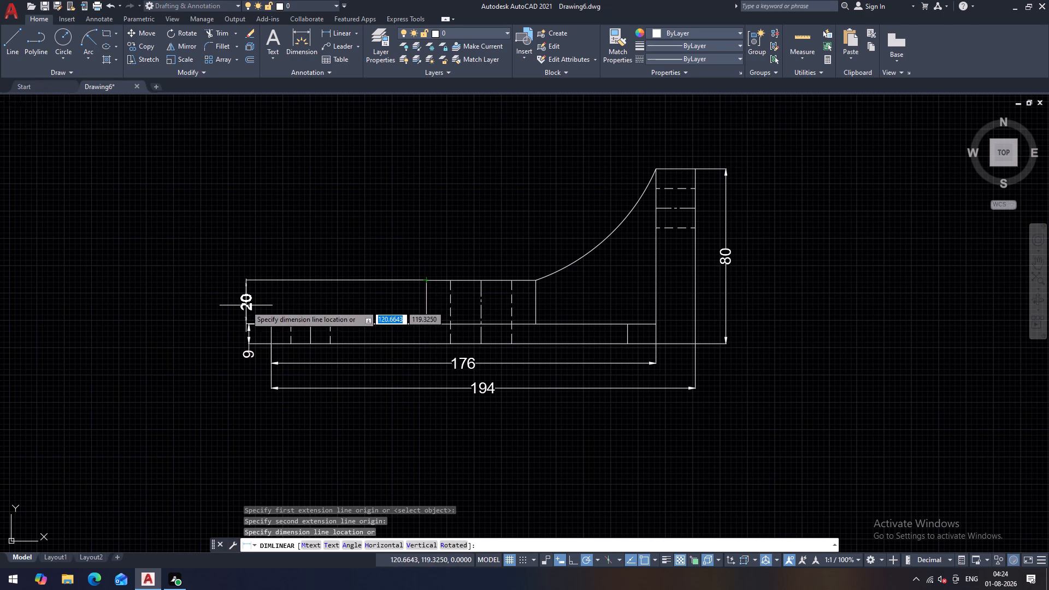
pyautogui.click(249, 321)
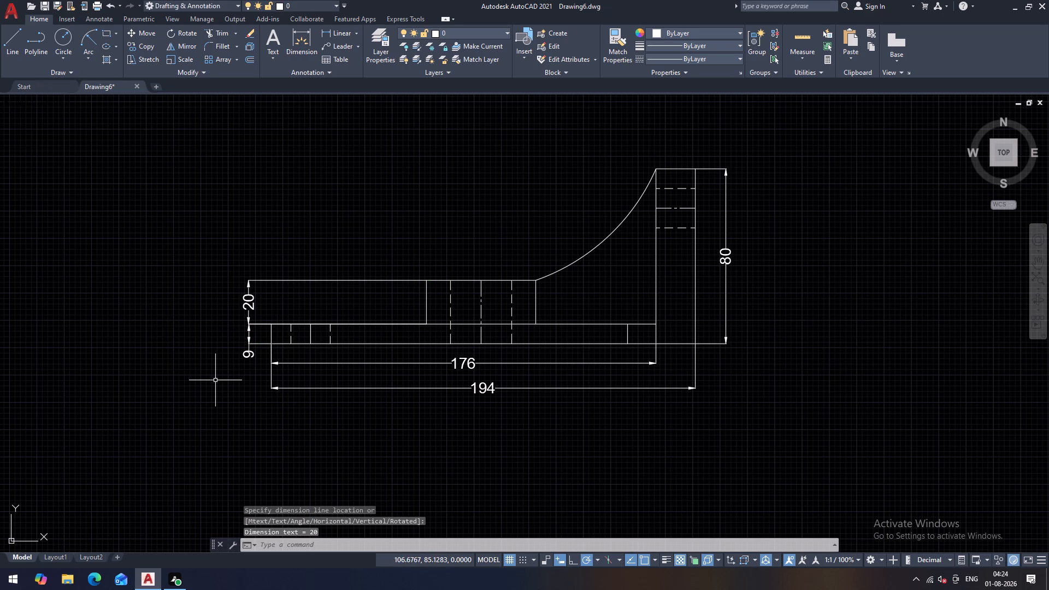
# Dimension the horizontal distance from the base's left hole axis to the central block's centerline, placed above the block.
pyautogui.rightClick(162, 406)
pyautogui.click(226, 210)
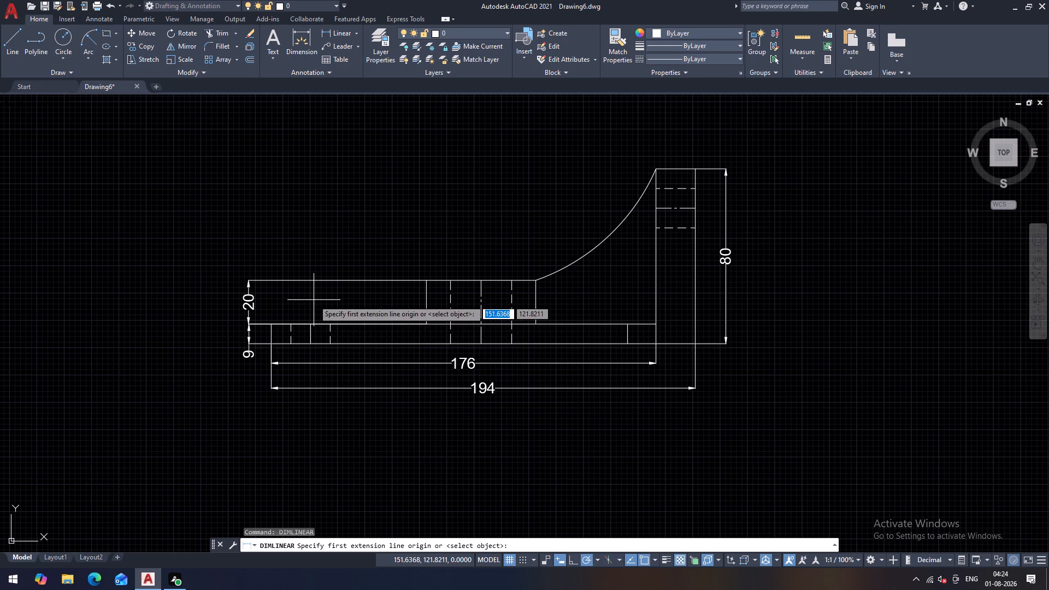
pyautogui.click(308, 325)
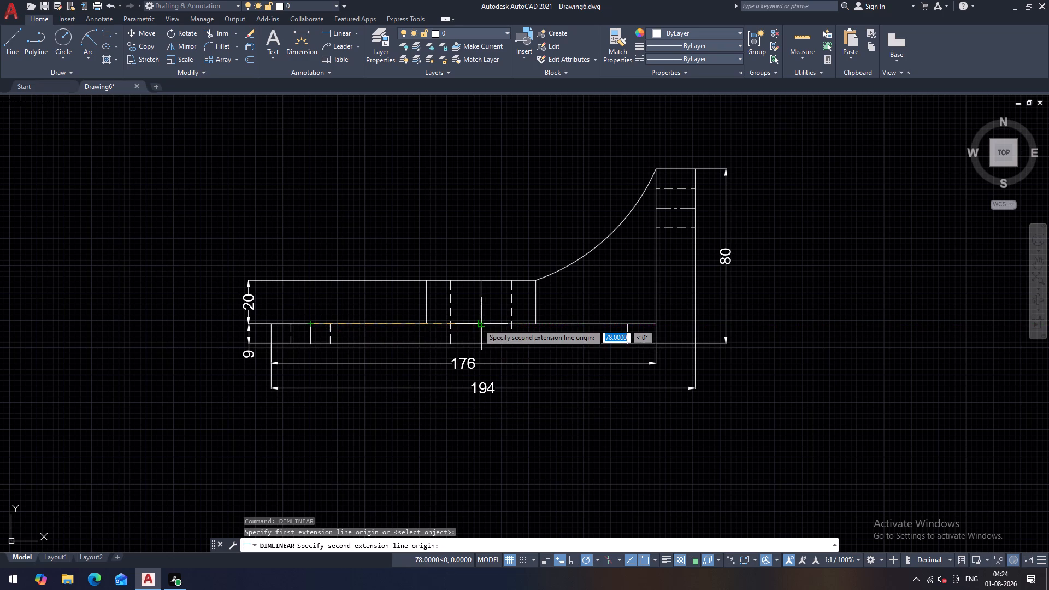
pyautogui.click(478, 323)
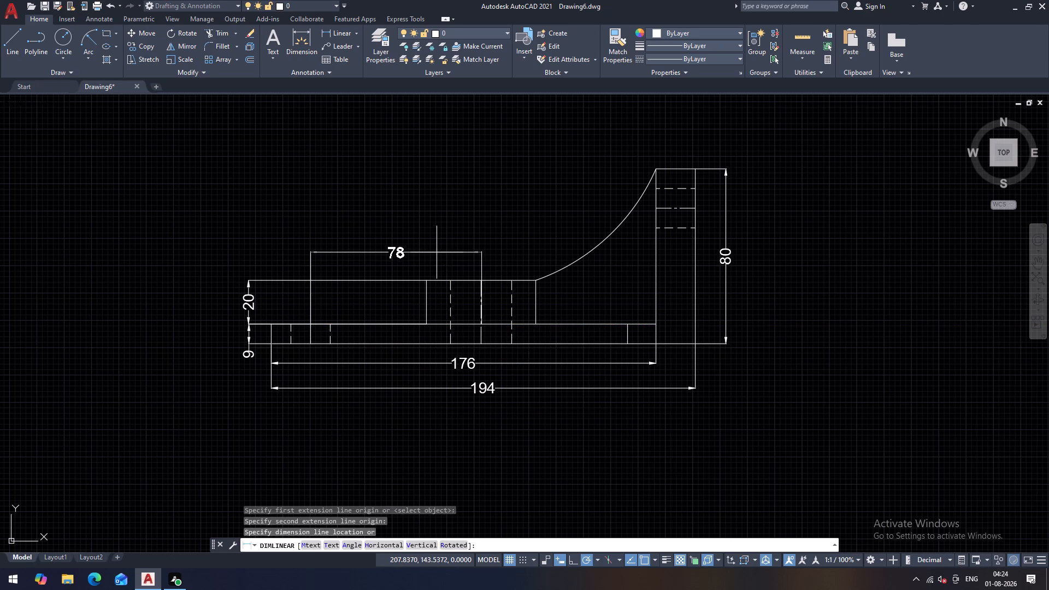
pyautogui.click(437, 252)
# Dimension the horizontal distance from the central block's centerline to the upright's inner face, in line with the neighbouring hole-spacing dimension.
pyautogui.rightClick(193, 411)
pyautogui.click(260, 219)
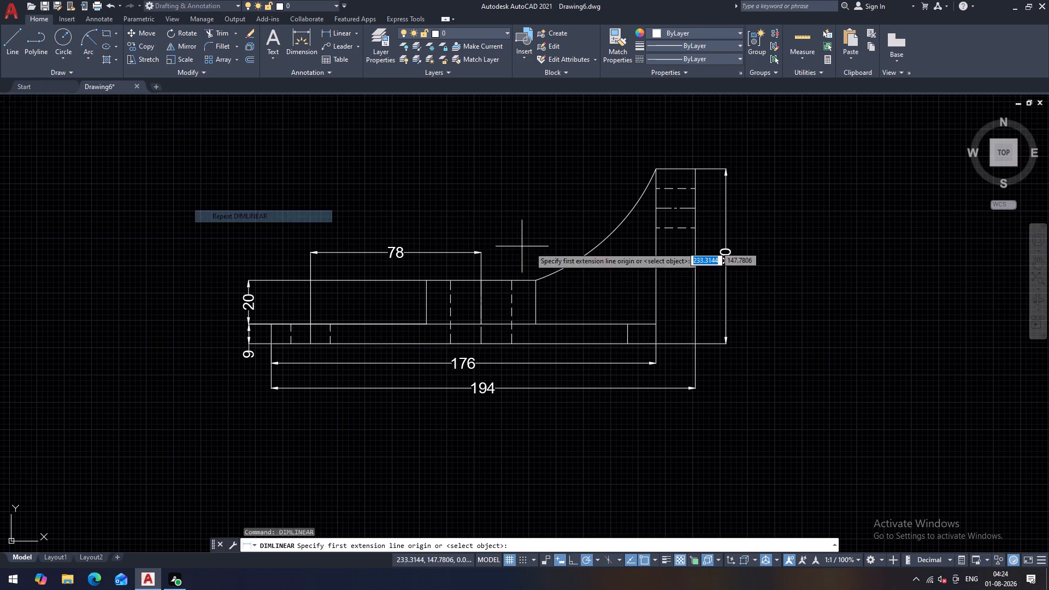
pyautogui.click(483, 326)
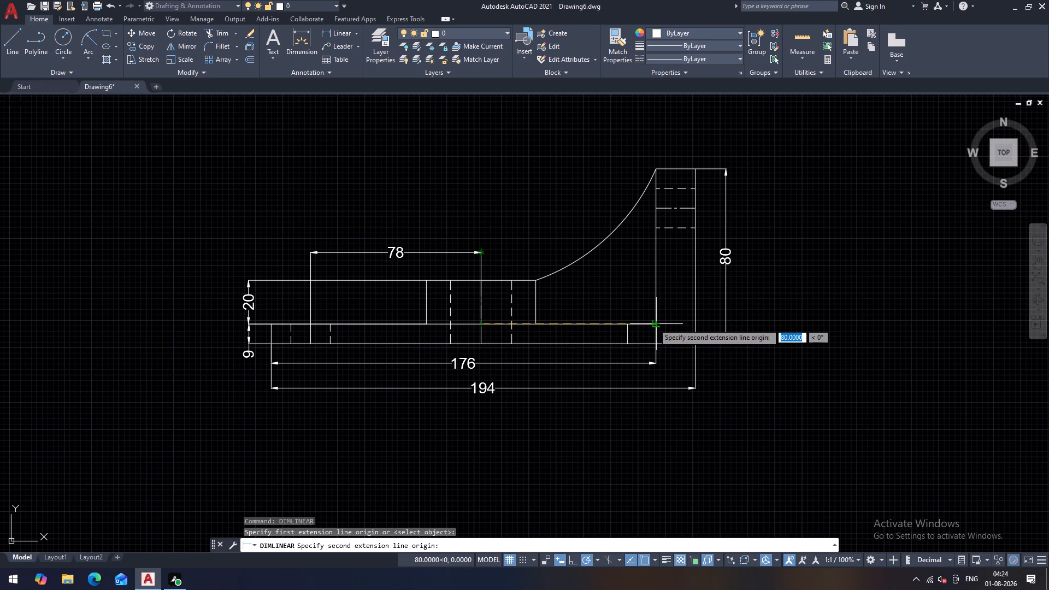
pyautogui.click(653, 323)
pyautogui.click(482, 252)
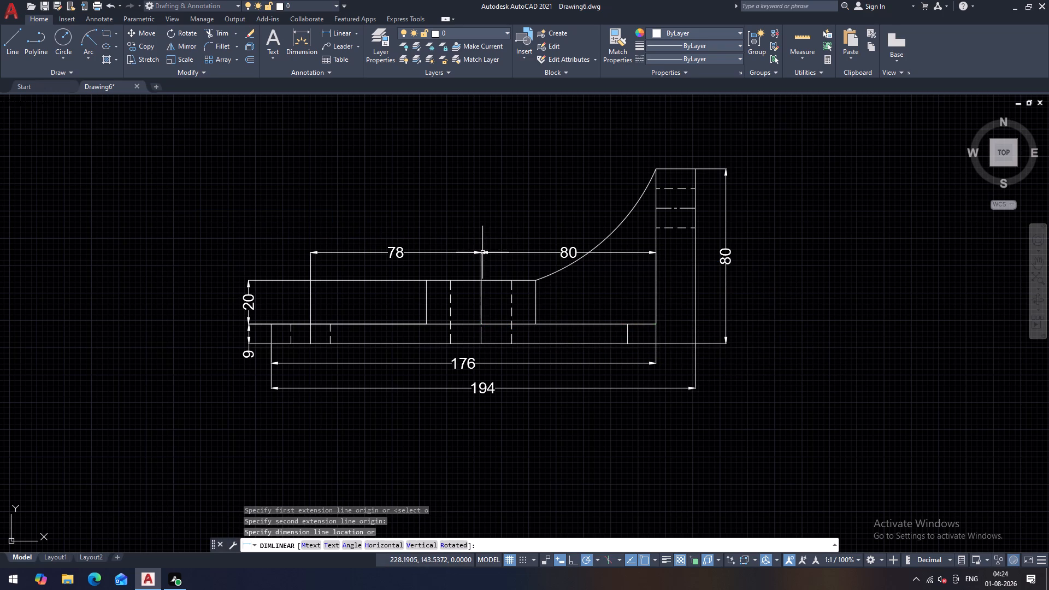
pyautogui.scroll(-2, 349, 356)
pyautogui.scroll(1, 388, 356)
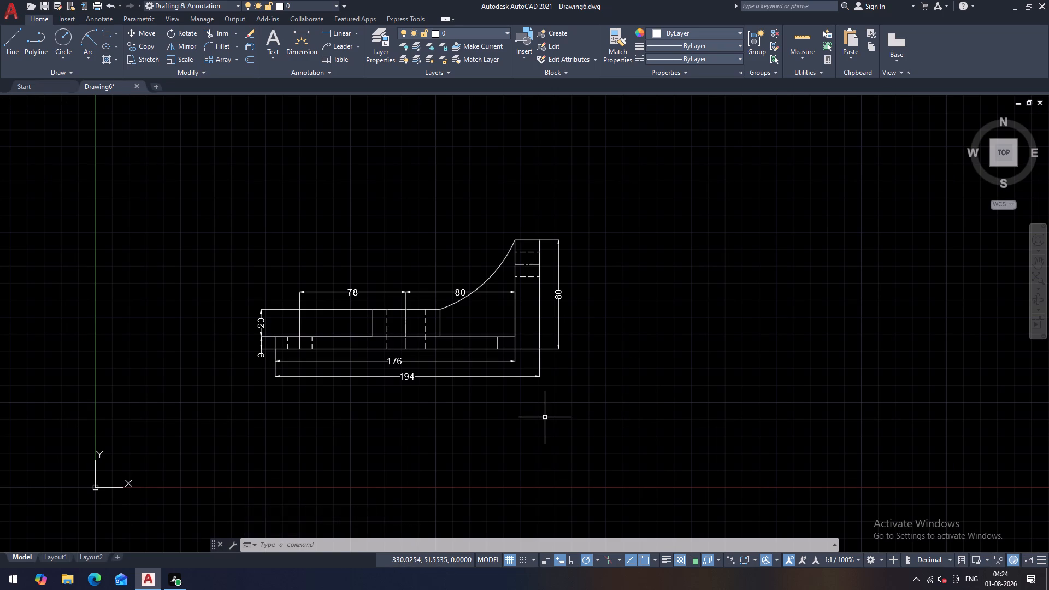
pyautogui.moveTo(536, 429); pyautogui.dragTo(536, 414, button='middle')
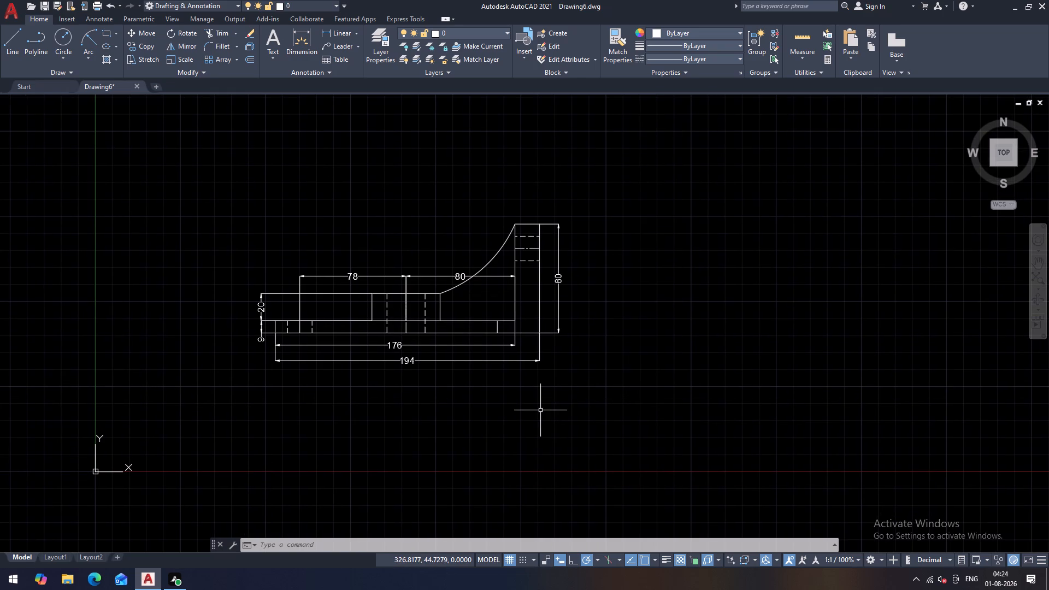
pyautogui.press('Escape')
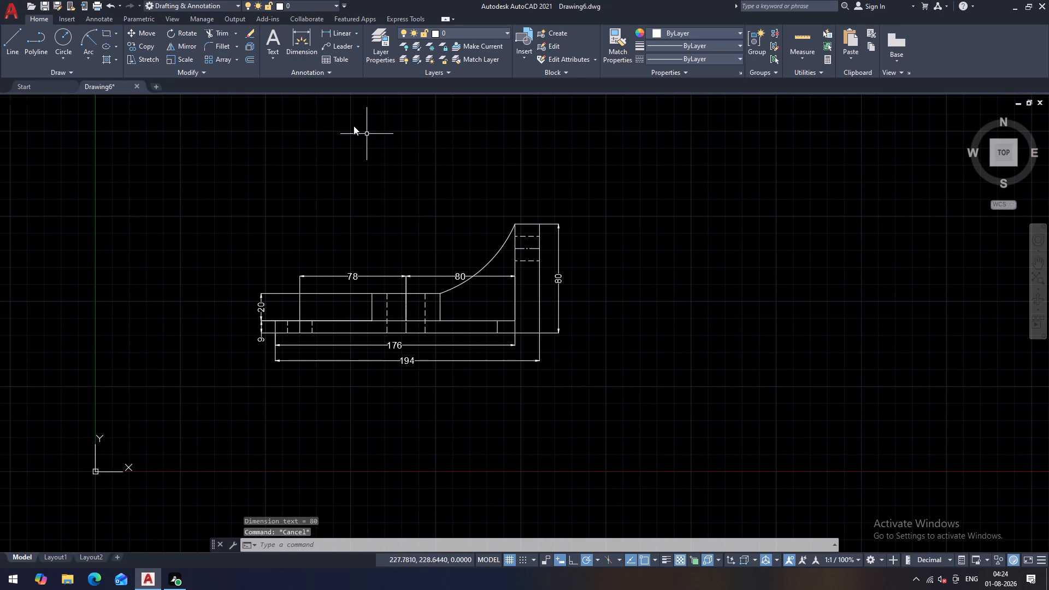
# Add a radius dimension to the arc between the central block and the upright, with its text outside the part.
pyautogui.click(304, 32)
pyautogui.scroll(2, 458, 257)
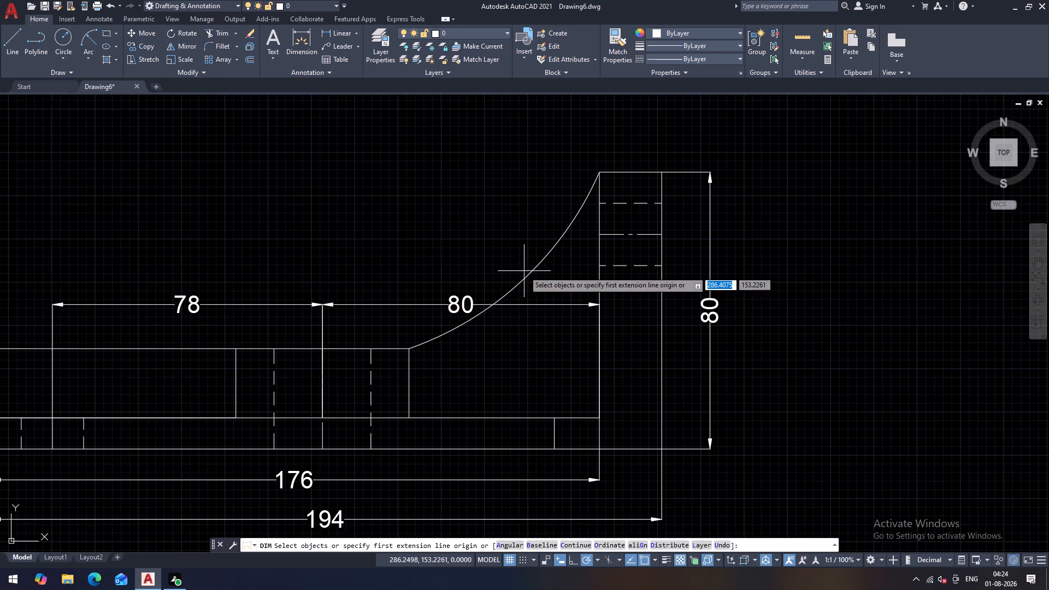
pyautogui.click(539, 268)
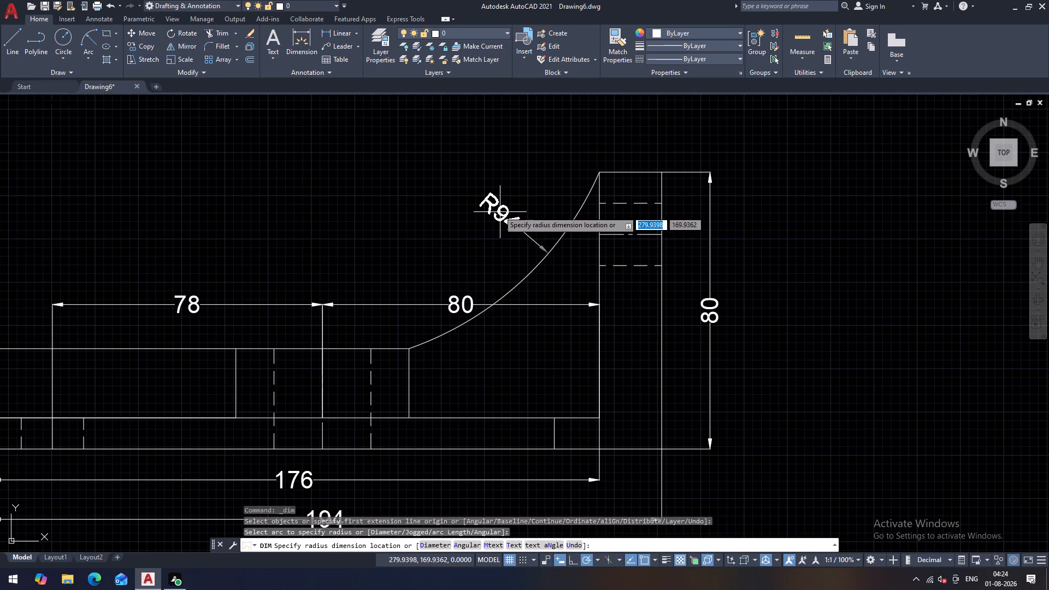
pyautogui.click(457, 184)
pyautogui.scroll(-2, 455, 194)
pyautogui.moveTo(555, 324); pyautogui.dragTo(555, 324, button='middle')
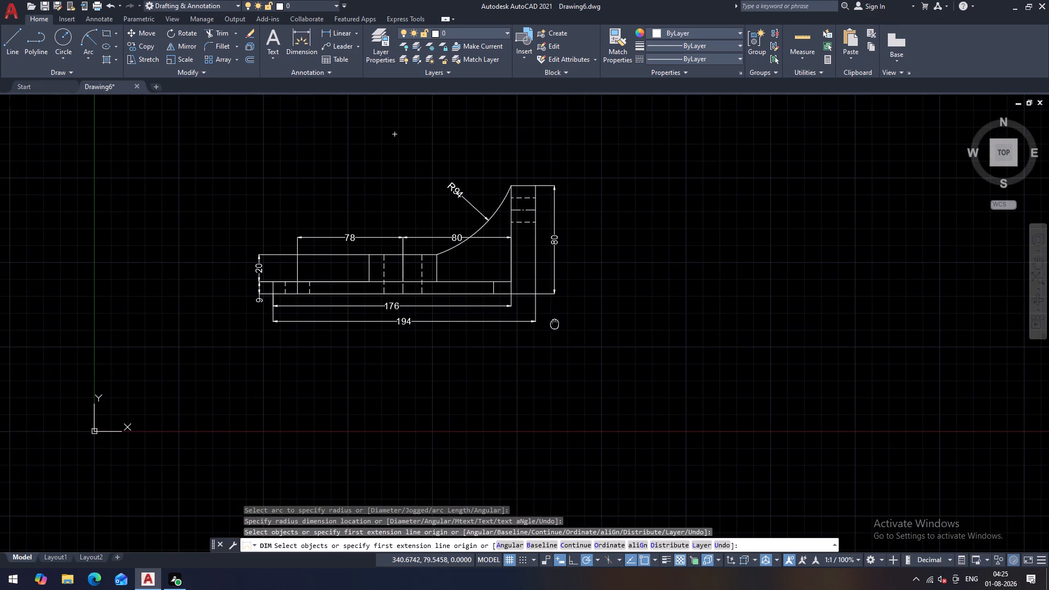
pyautogui.moveTo(555, 324); pyautogui.dragTo(560, 309, button='middle')
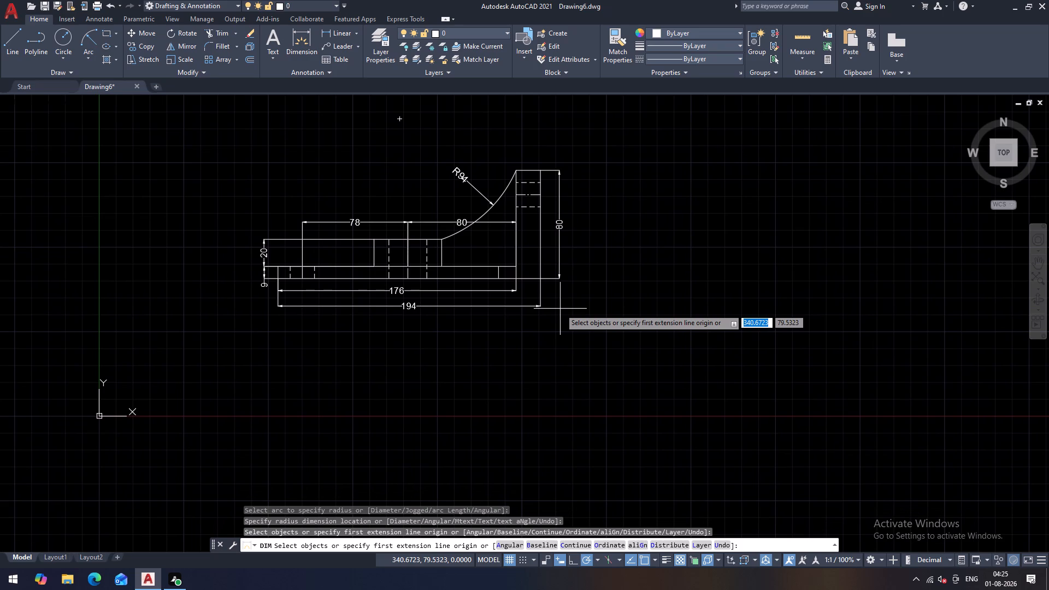
# Move the UCS origin down and to the left, well clear of the dimensioned view.
pyautogui.press('Escape')
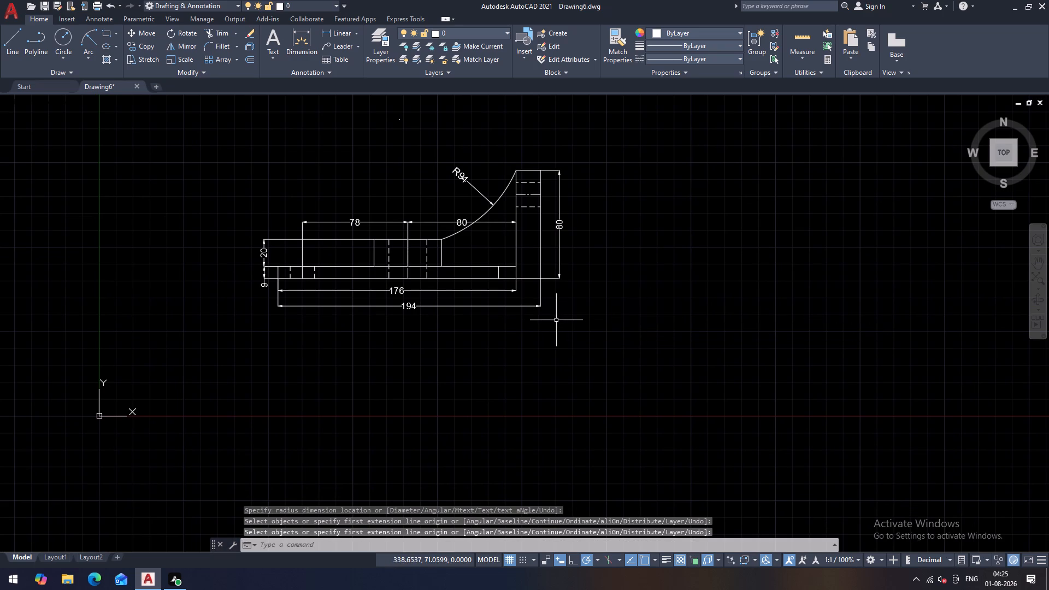
pyautogui.moveTo(550, 318); pyautogui.dragTo(535, 317, button='middle')
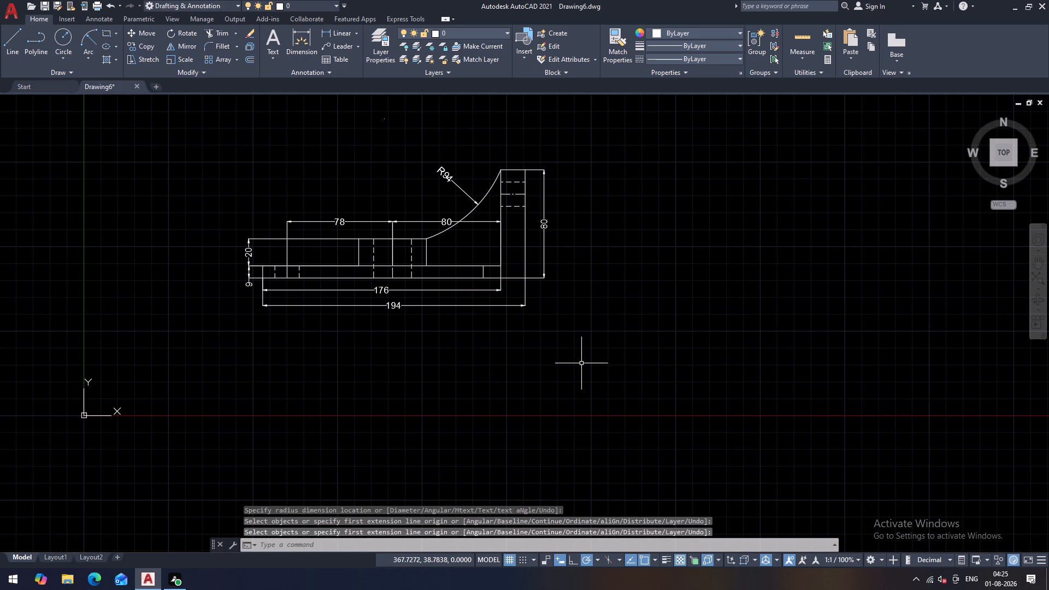
pyautogui.moveTo(584, 355); pyautogui.dragTo(616, 195, button='middle')
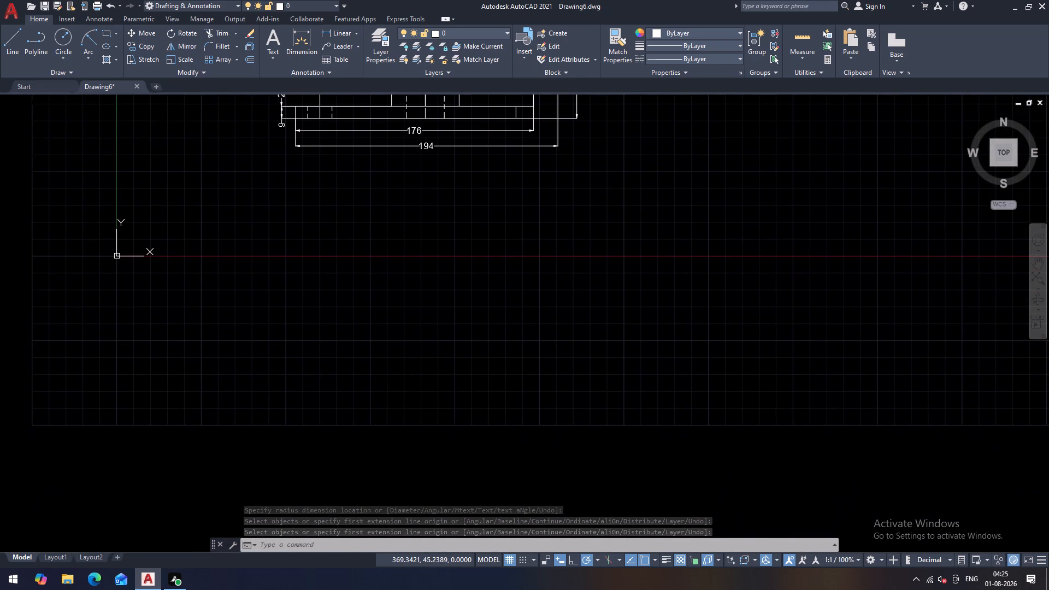
pyautogui.click(118, 256)
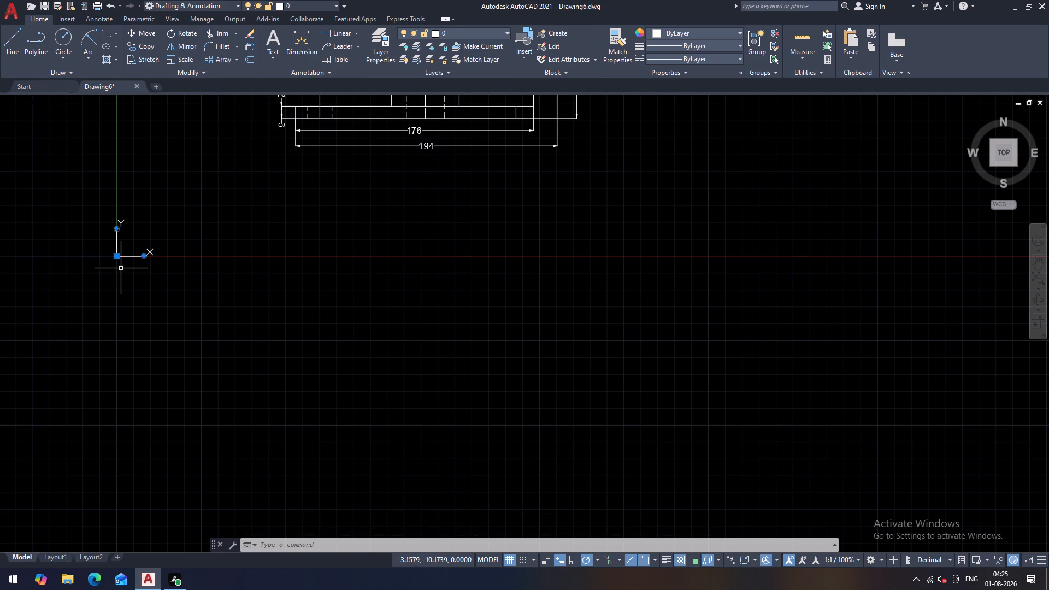
pyautogui.click(116, 254)
pyautogui.click(28, 541)
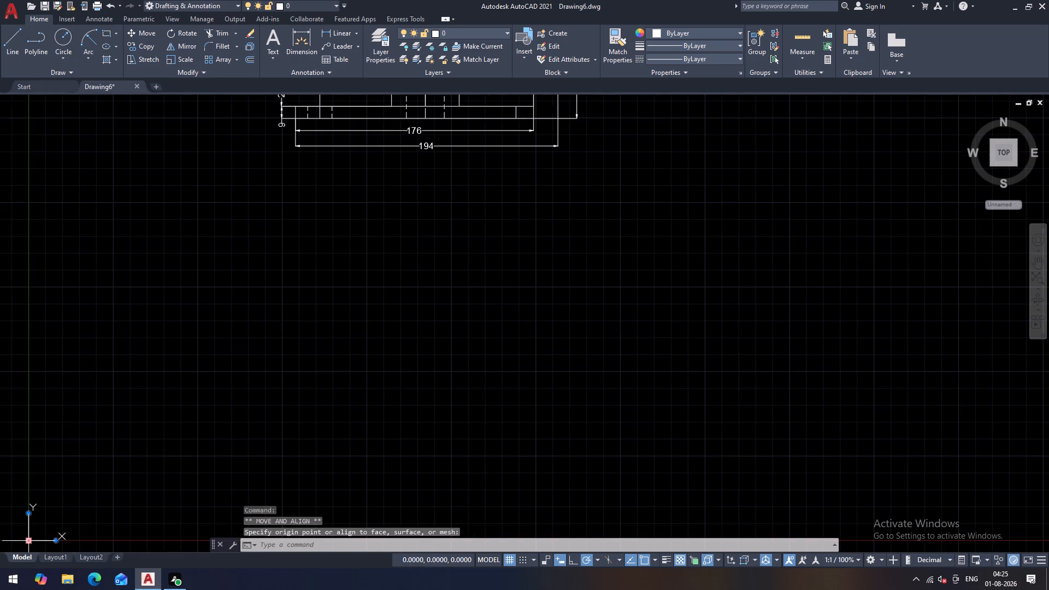
pyautogui.press('Escape')
# Draw a 194 long horizontal line below the dimensioned view, starting in line with the base's left end.
pyautogui.moveTo(370, 305); pyautogui.dragTo(390, 420, button='middle')
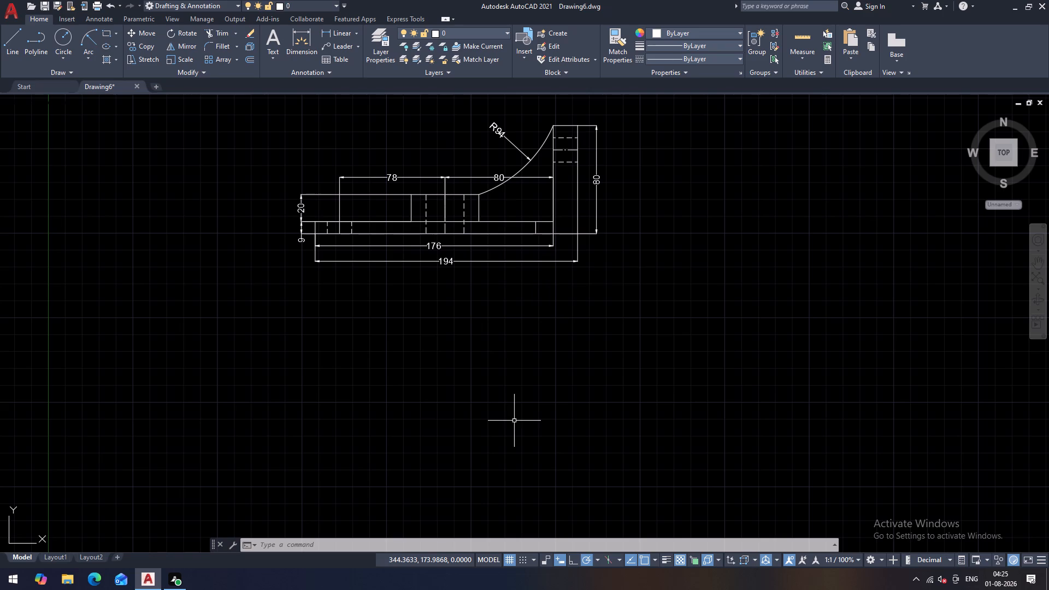
pyautogui.moveTo(514, 421); pyautogui.dragTo(509, 387, button='middle')
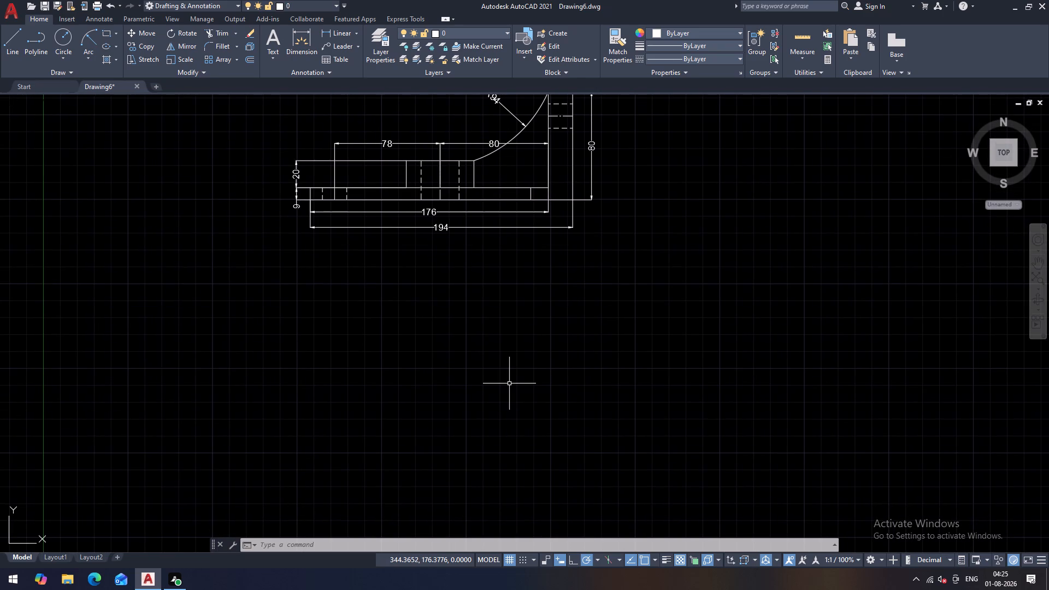
pyautogui.click(19, 46)
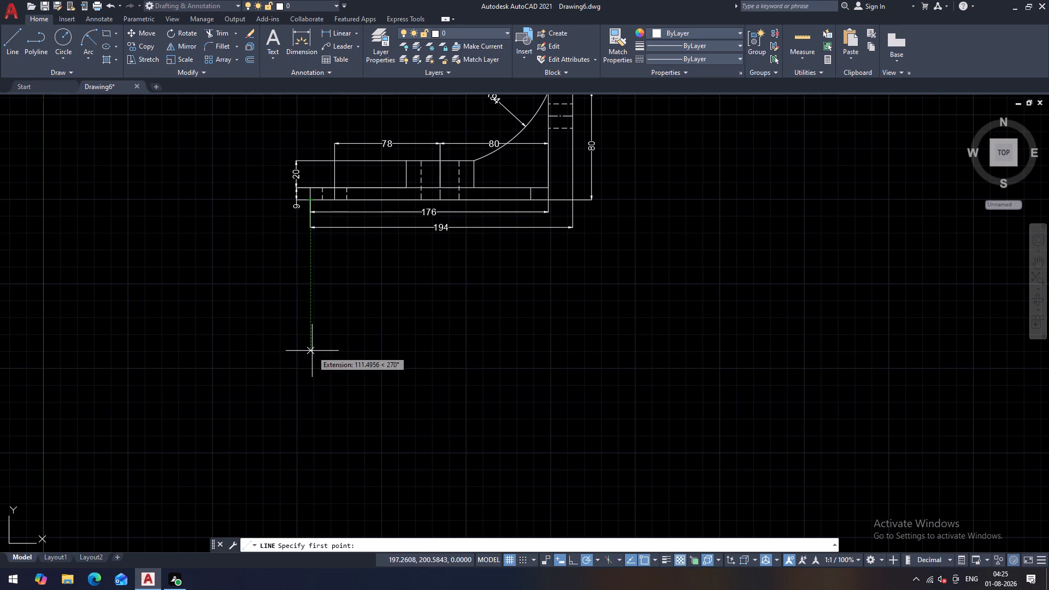
pyautogui.click(311, 391)
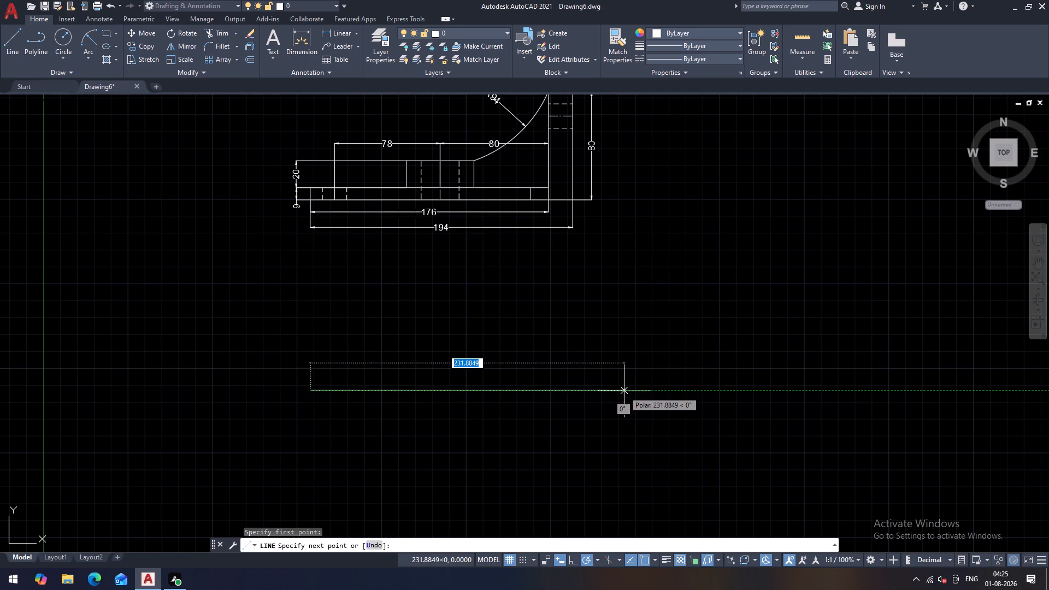
pyautogui.press('1')
pyautogui.write('94')
pyautogui.press('Return')
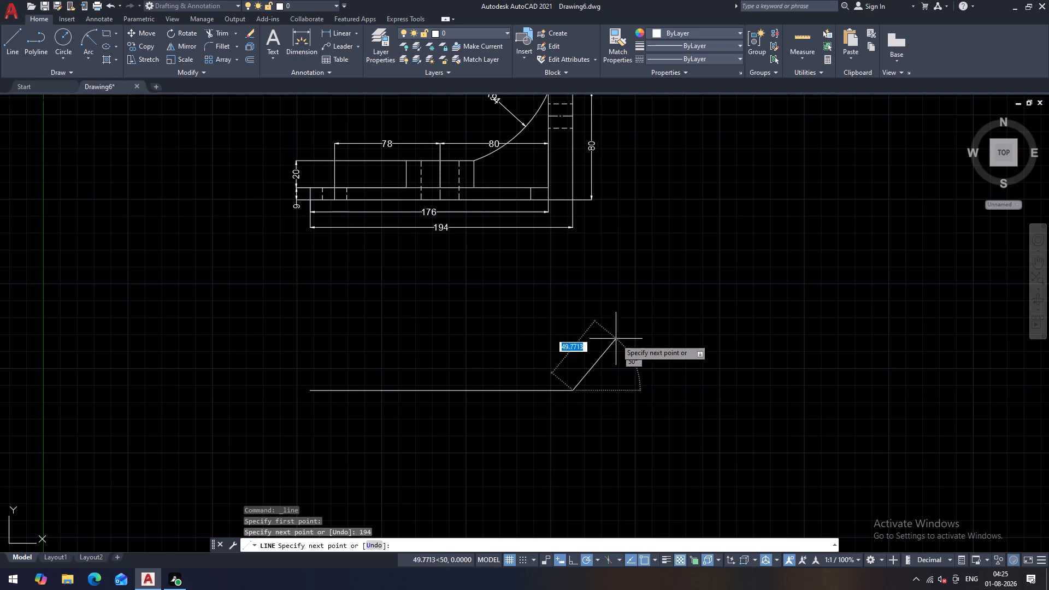
pyautogui.press('Escape')
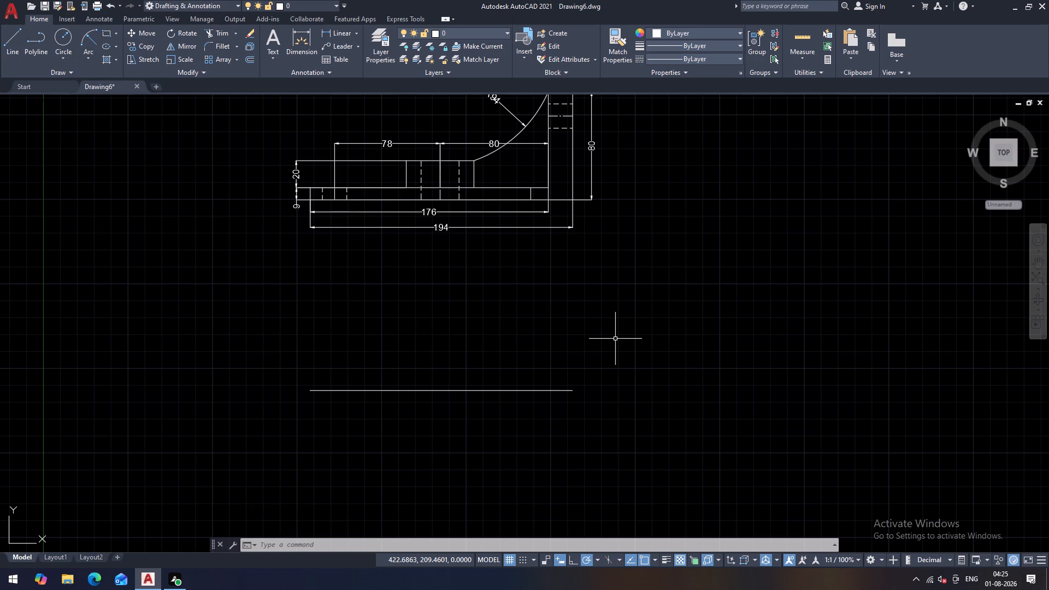
# Offset the 194 long horizontal line by 5 to both sides, above and below.
pyautogui.write('O')
pyautogui.press('space')
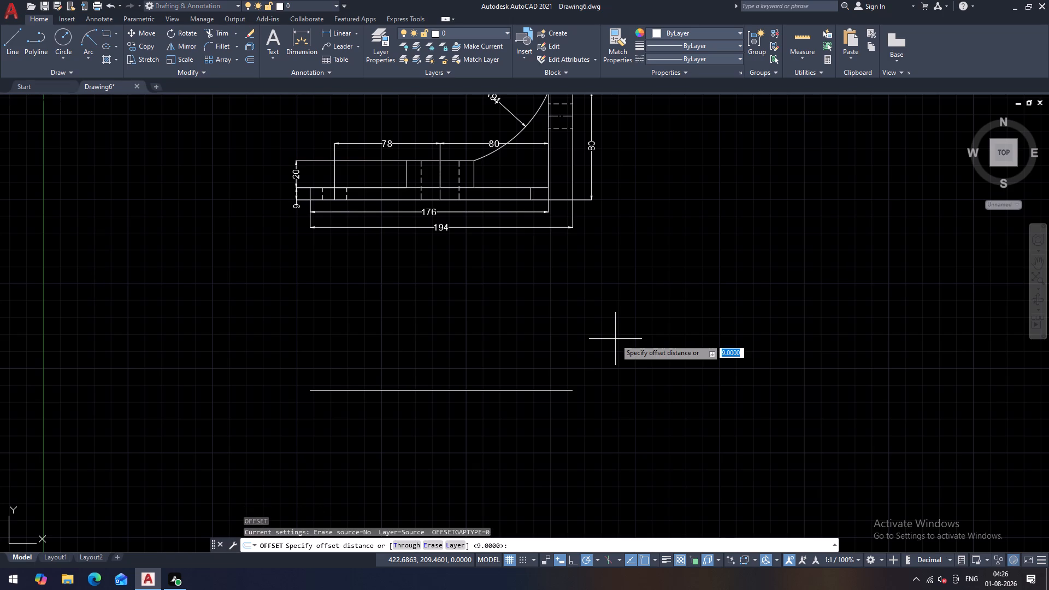
pyautogui.press('5')
pyautogui.press('Return')
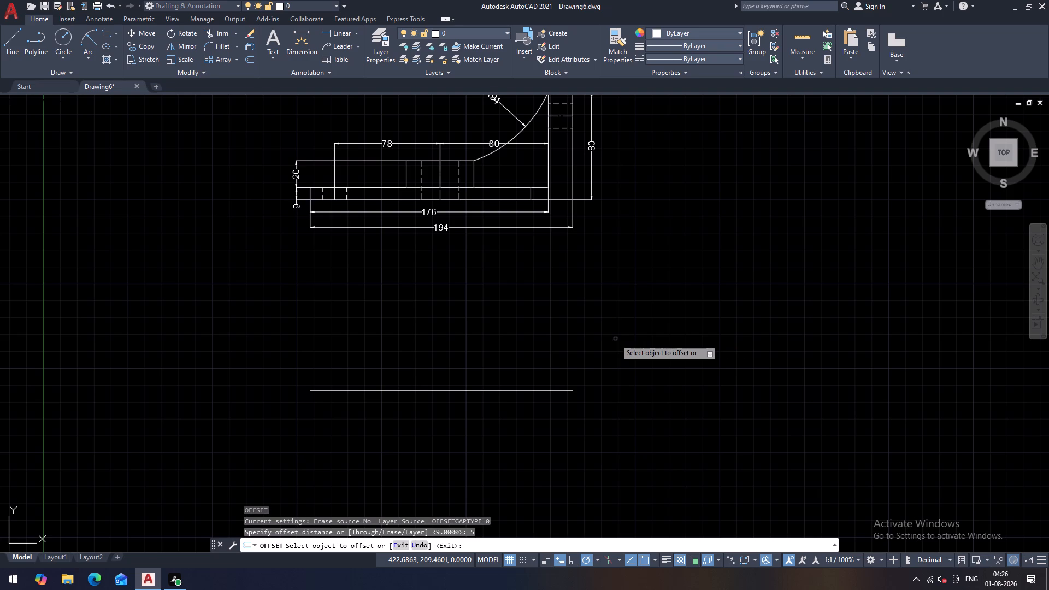
pyautogui.click(393, 390)
pyautogui.click(397, 370)
pyautogui.click(427, 392)
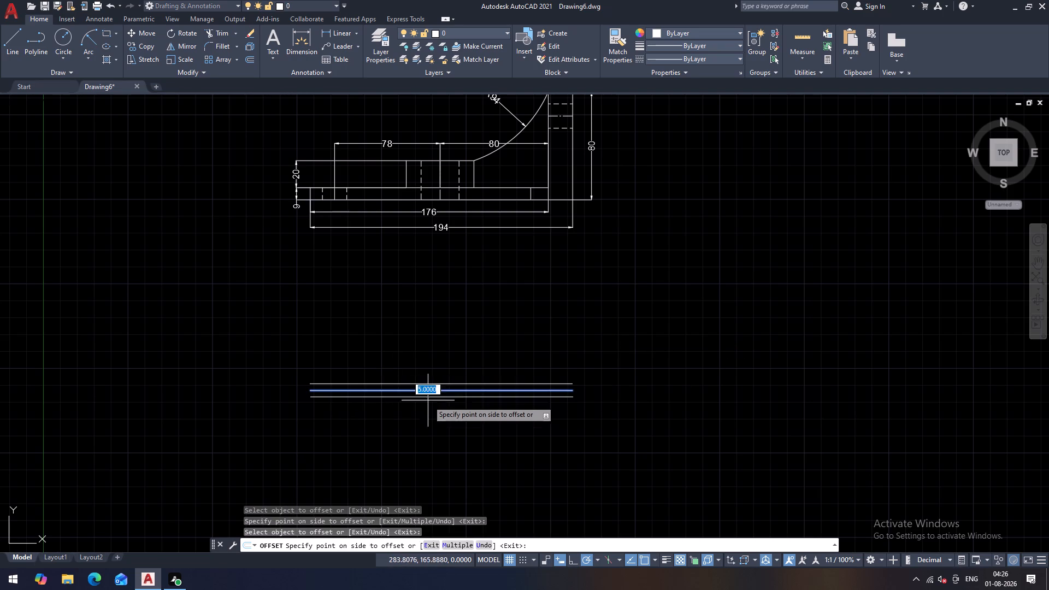
pyautogui.click(431, 410)
pyautogui.press('Escape')
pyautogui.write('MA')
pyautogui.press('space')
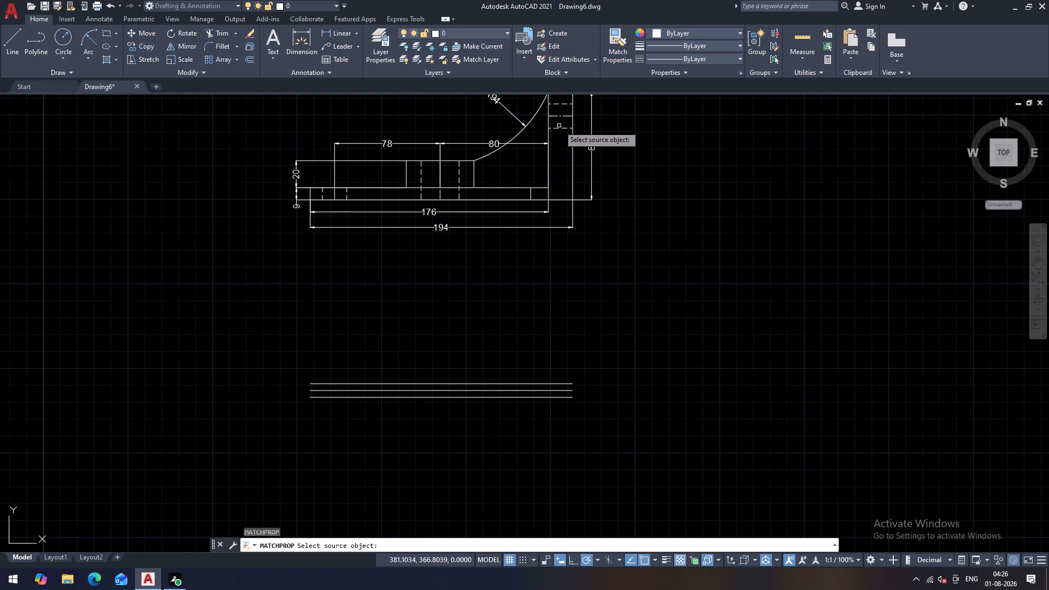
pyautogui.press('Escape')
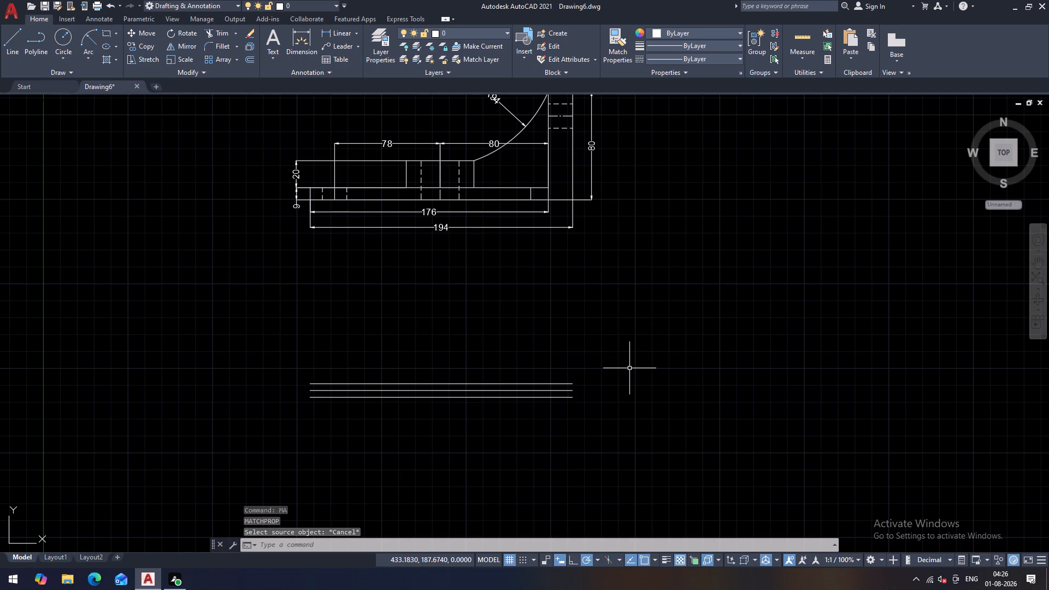
# Offset the middle horizontal line of the new view by 35 to both sides, above and below.
pyautogui.press('o')
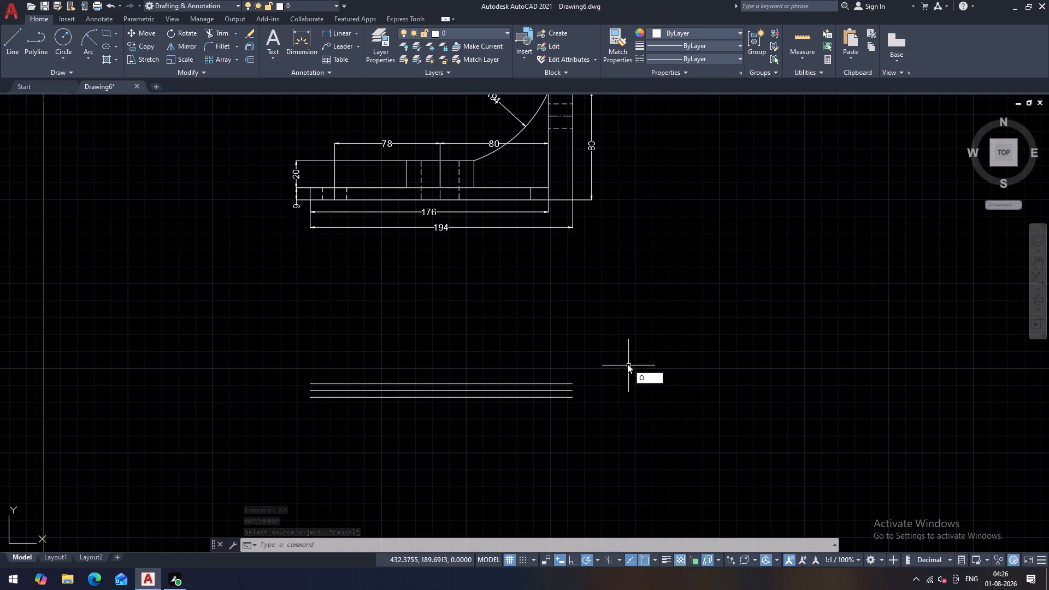
pyautogui.press('space')
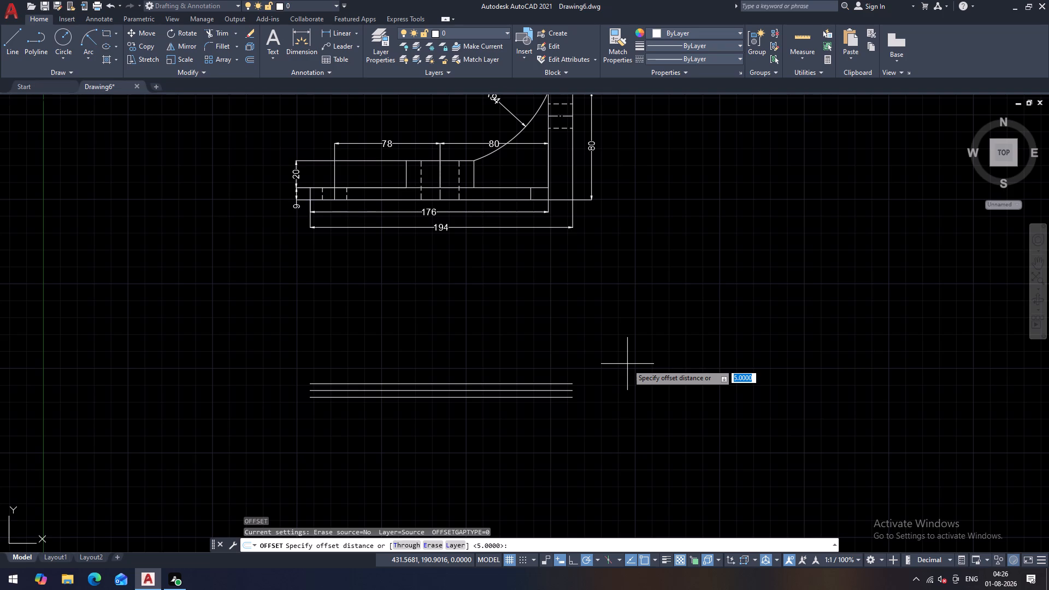
pyautogui.write('35')
pyautogui.press('Return')
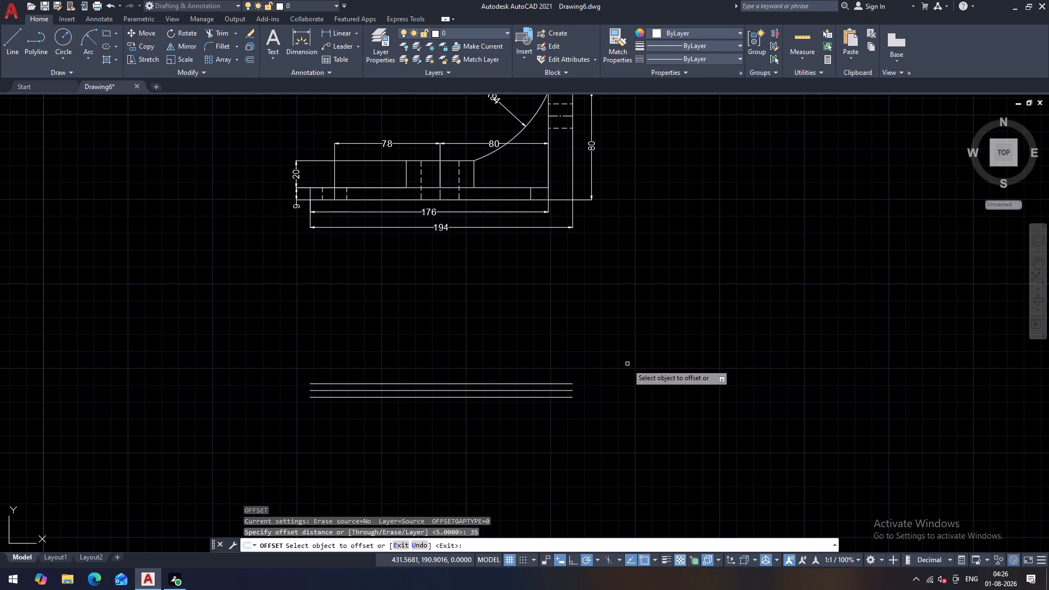
pyautogui.click(492, 390)
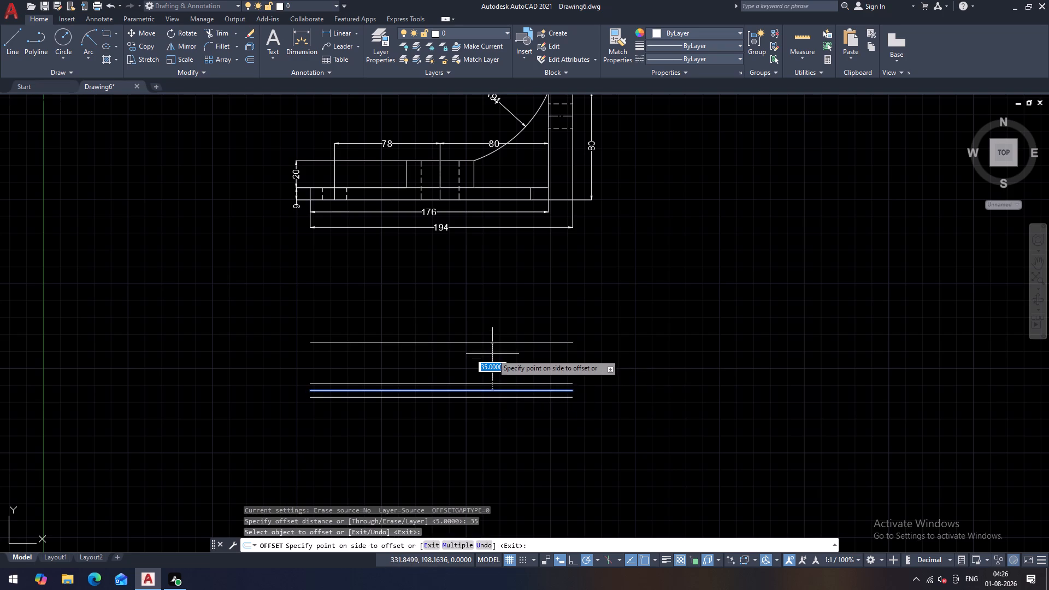
pyautogui.click(493, 354)
pyautogui.click(493, 390)
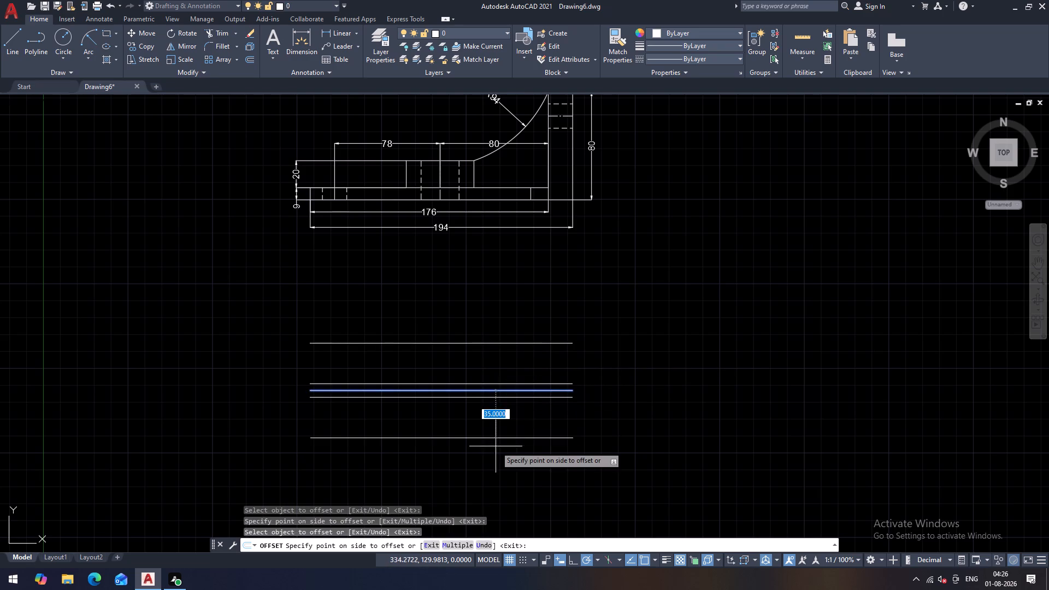
pyautogui.click(496, 446)
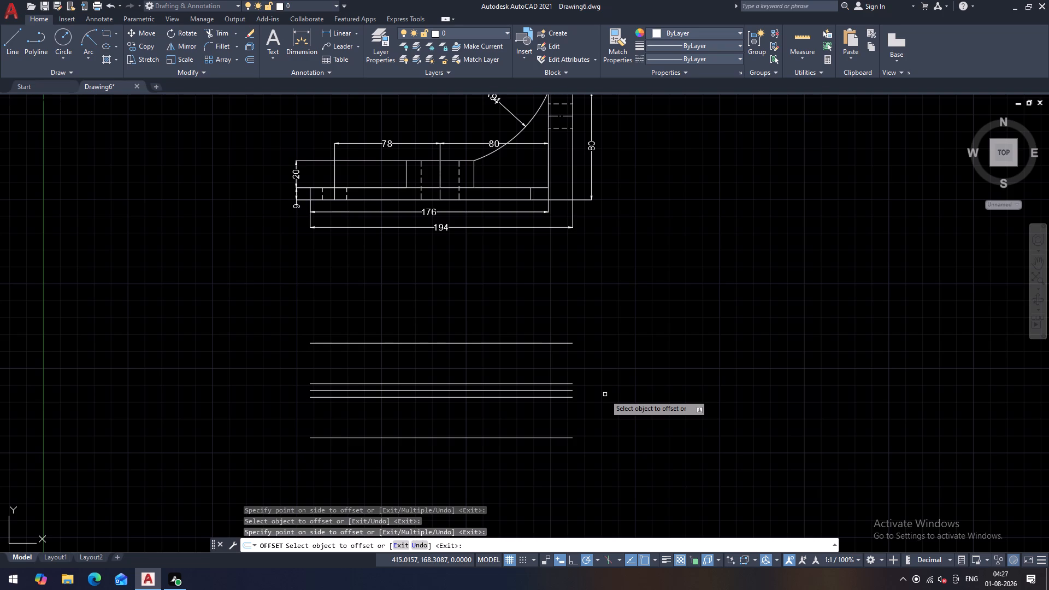
# Offset the same middle horizontal line by 48 to both sides to form the outermost lines.
pyautogui.click(544, 391)
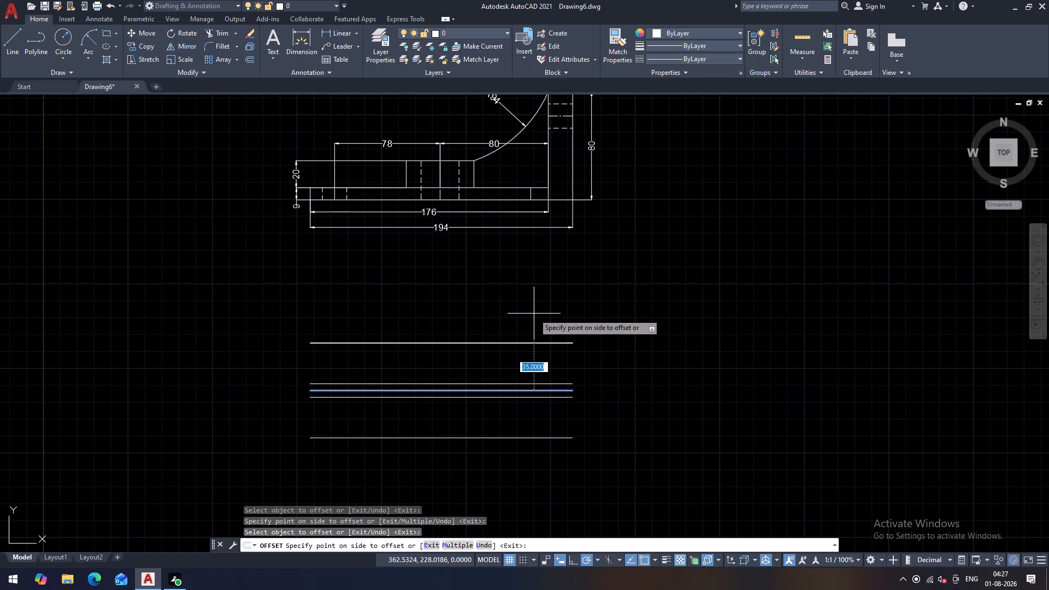
pyautogui.write('48')
pyautogui.press('Return')
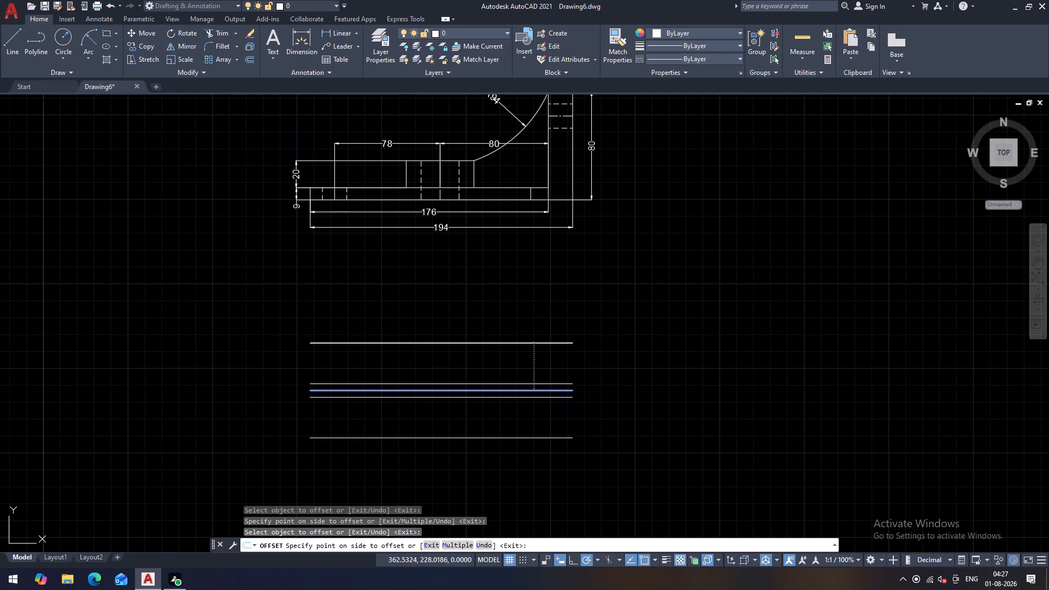
pyautogui.click(517, 390)
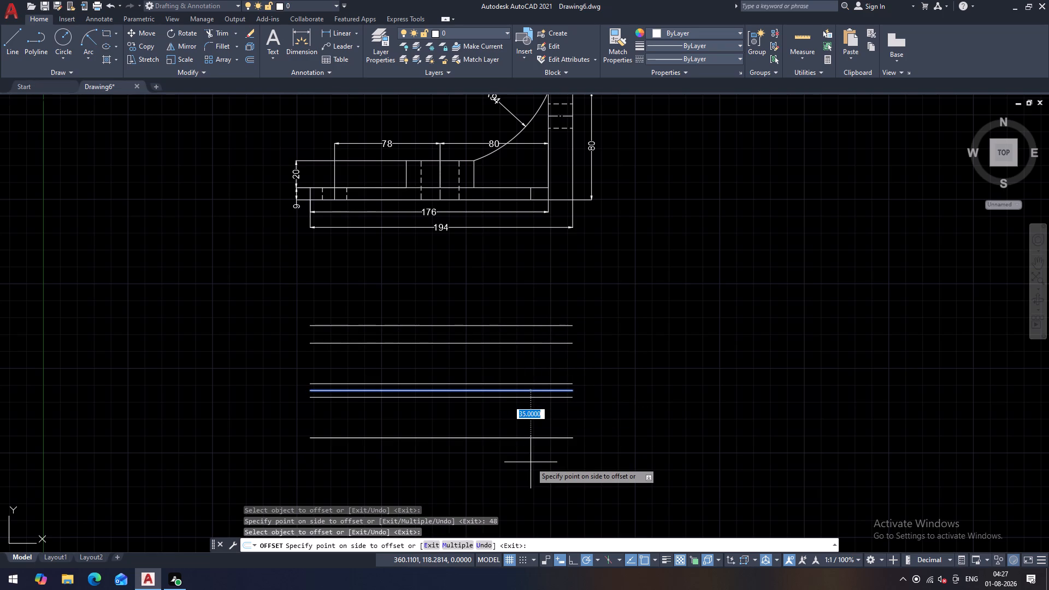
pyautogui.write('48')
pyautogui.press('Return')
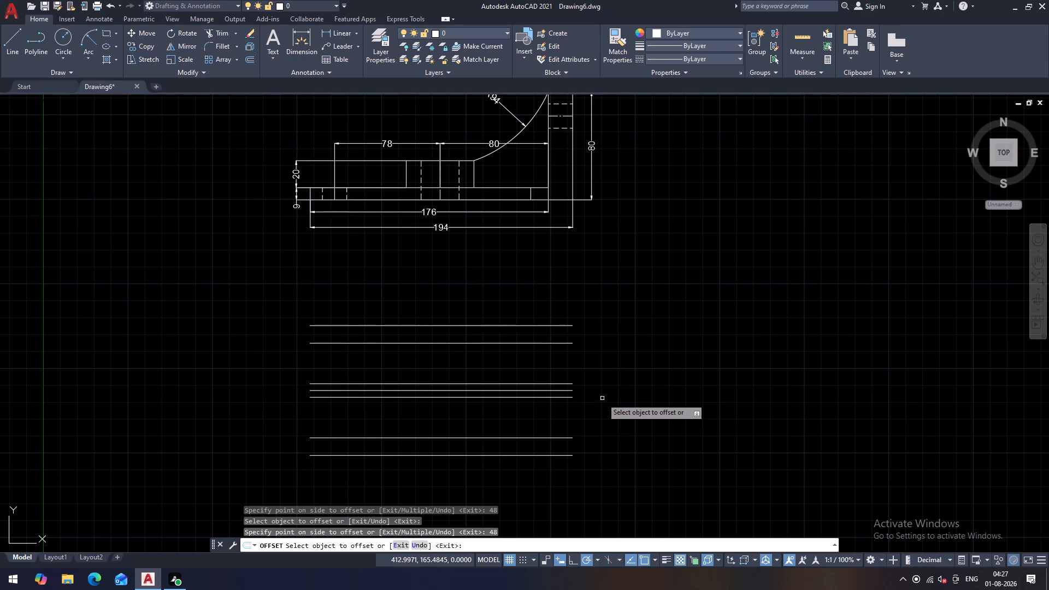
pyautogui.press('Escape')
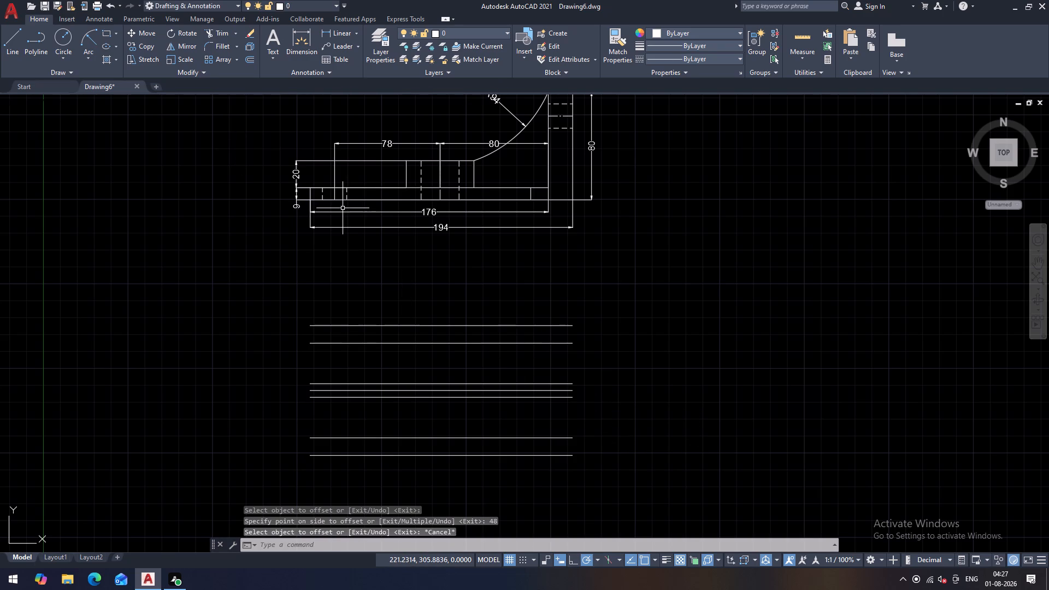
# Draw a vertical line joining the right ends of the outermost horizontal lines in the new view.
pyautogui.write('L')
pyautogui.press('space')
pyautogui.click(574, 324)
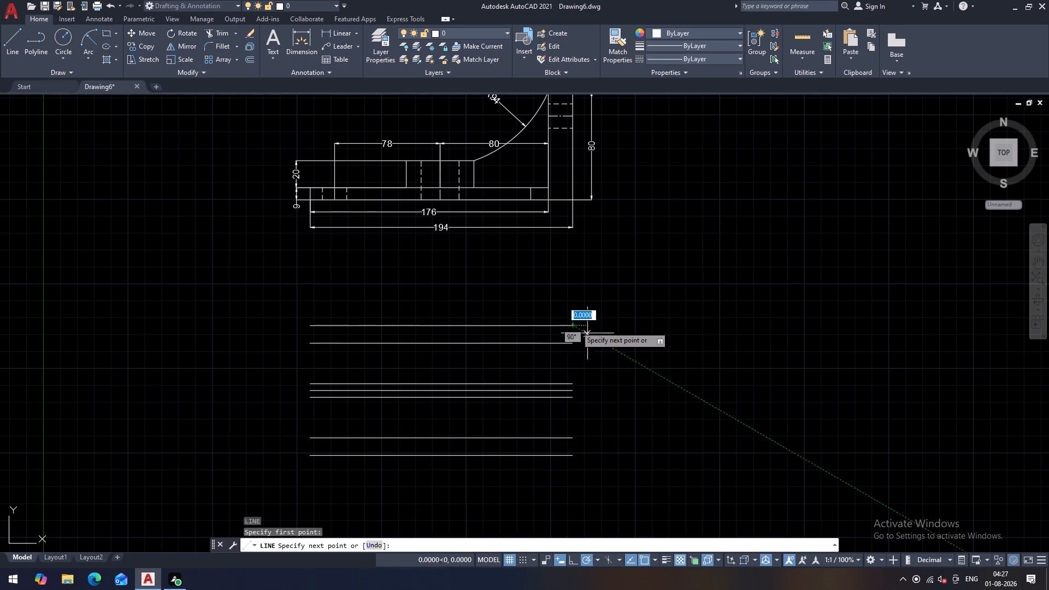
pyautogui.click(570, 452)
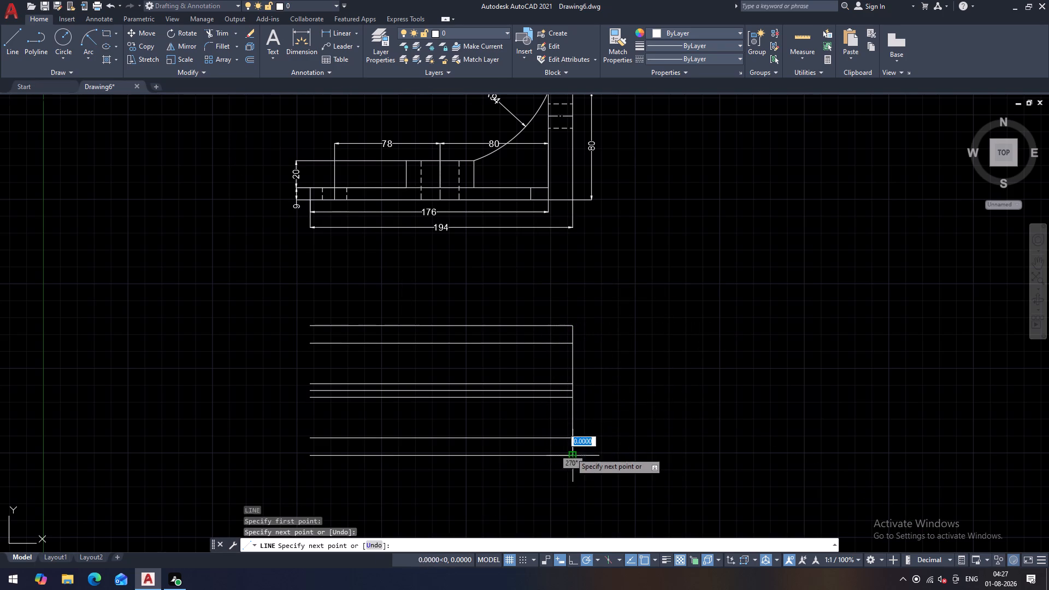
pyautogui.press('Escape')
# Offset the new view's right vertical edge inward by 18 to mark the upright's inner face.
pyautogui.write('O')
pyautogui.press('space')
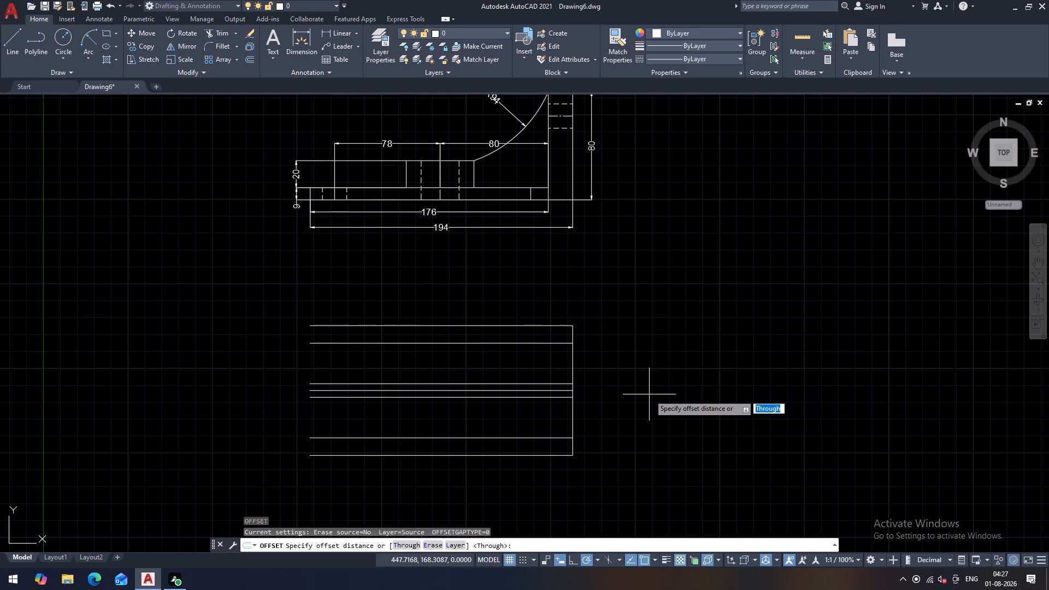
pyautogui.write('18')
pyautogui.press('Return')
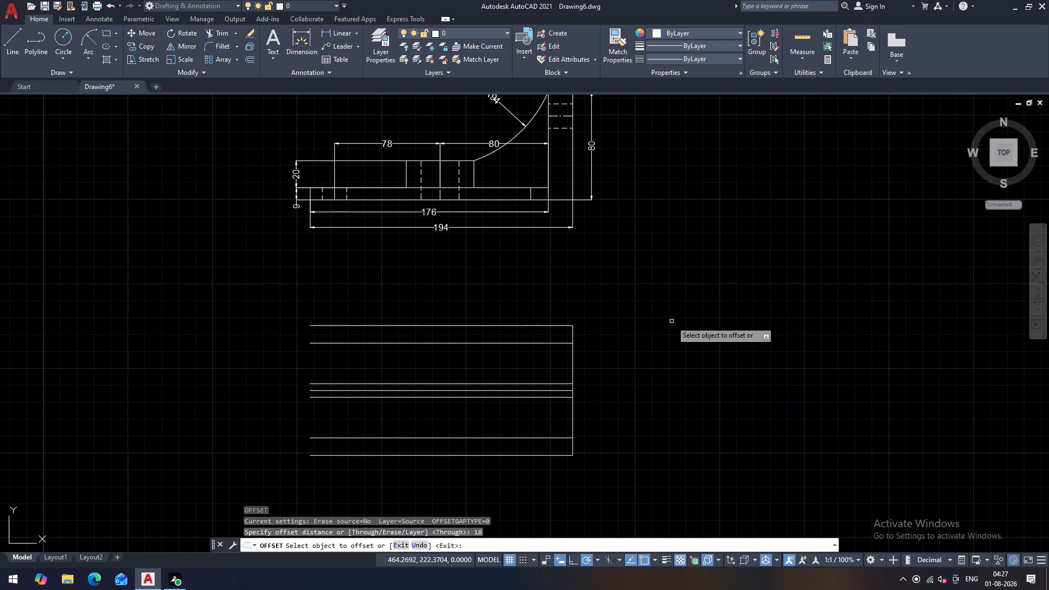
pyautogui.click(574, 361)
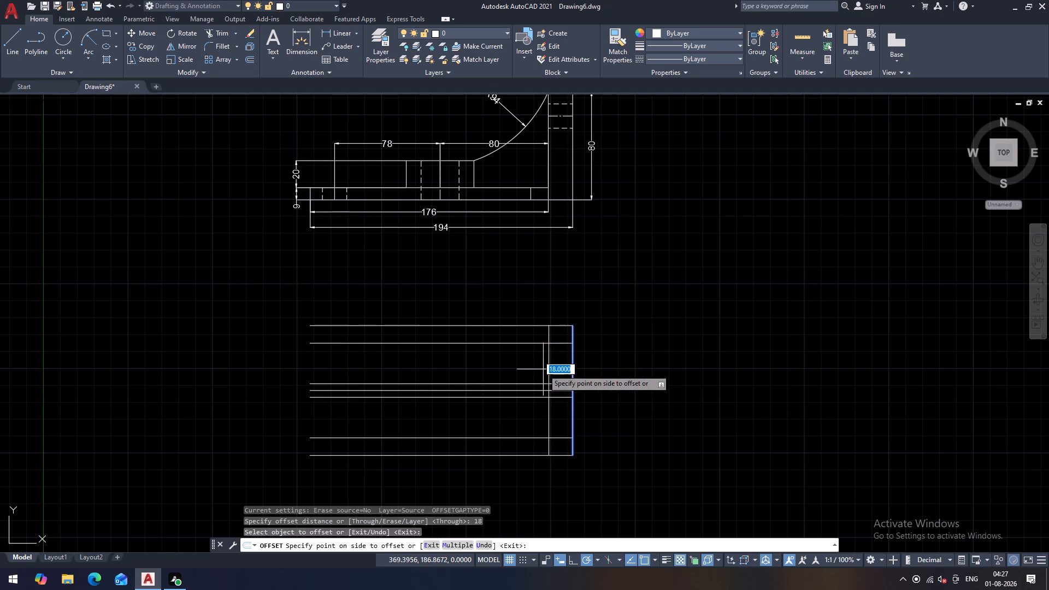
pyautogui.click(543, 369)
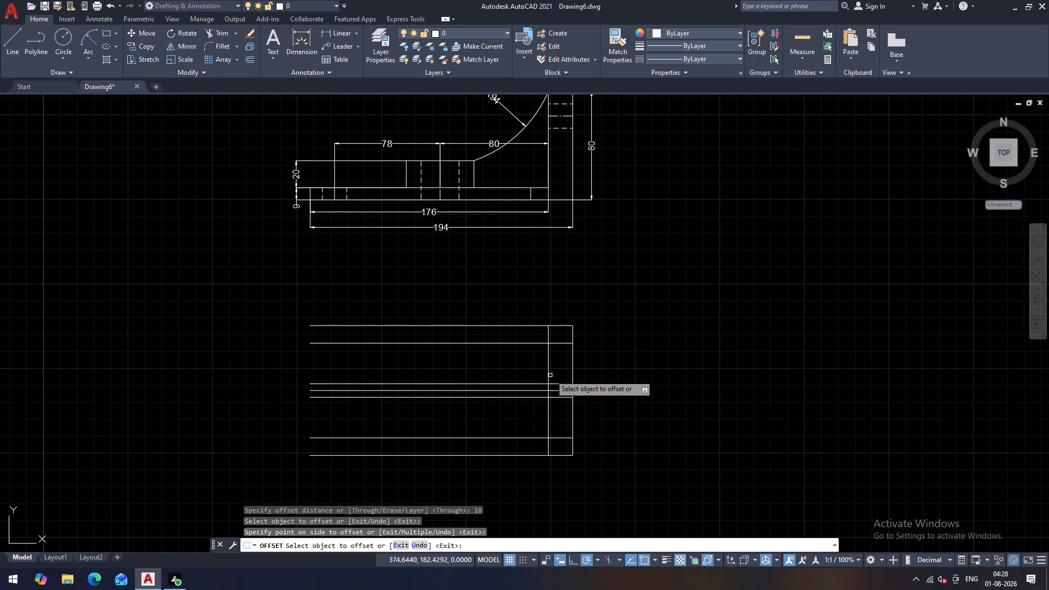
# Offset the upright's inner-face line left by 80 and the resulting line left by a further 78 to mark the circle centres.
pyautogui.click(550, 369)
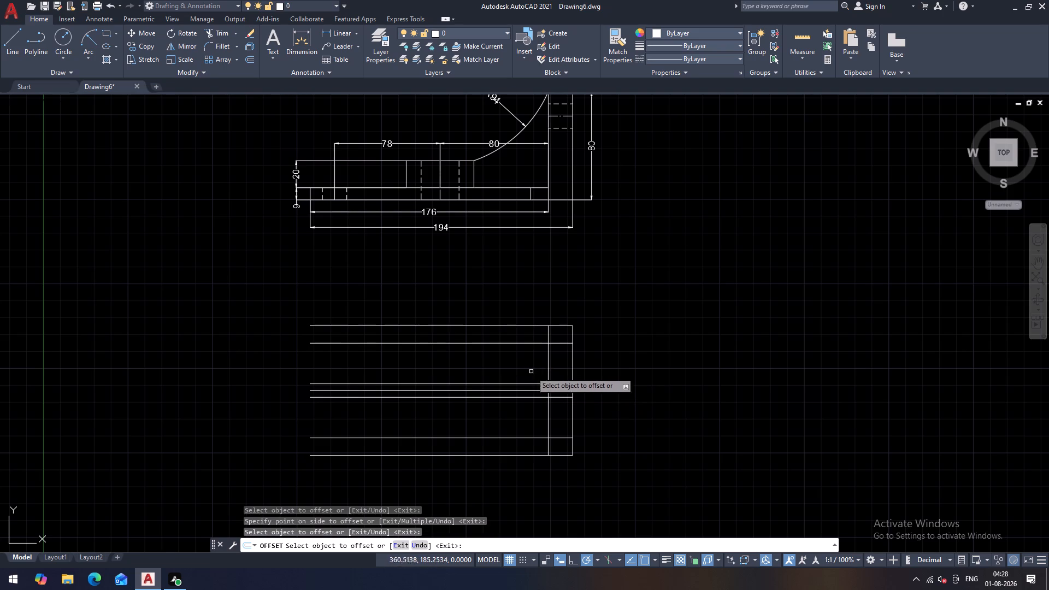
pyautogui.click(549, 365)
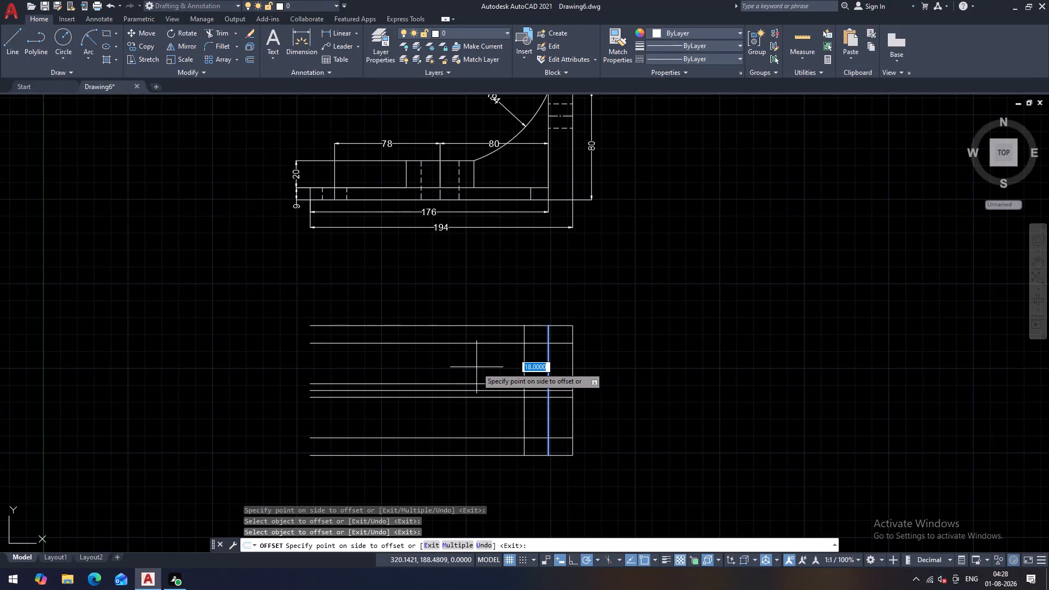
pyautogui.write('80')
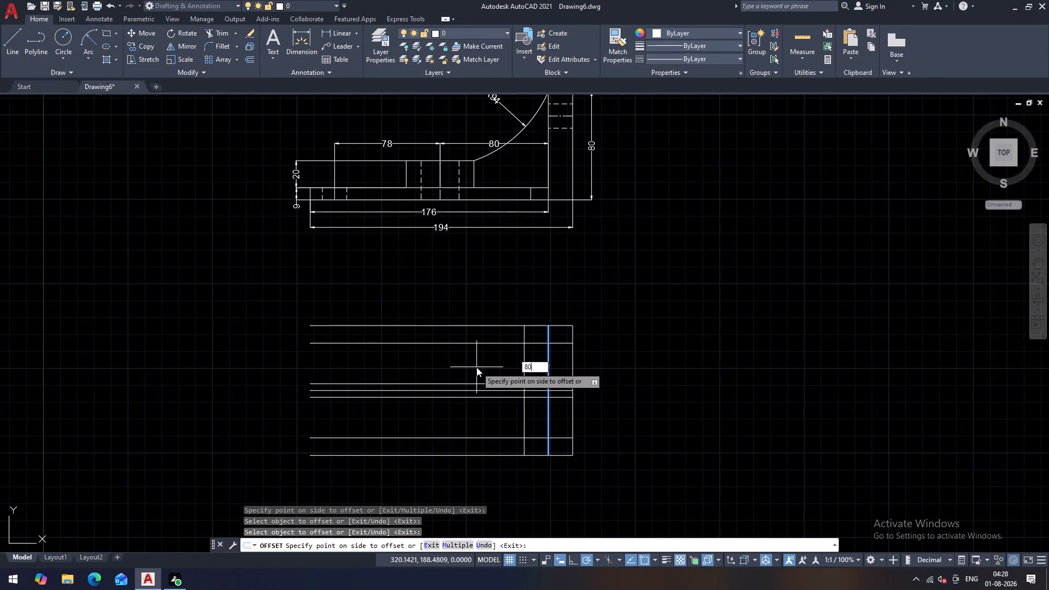
pyautogui.press('Return')
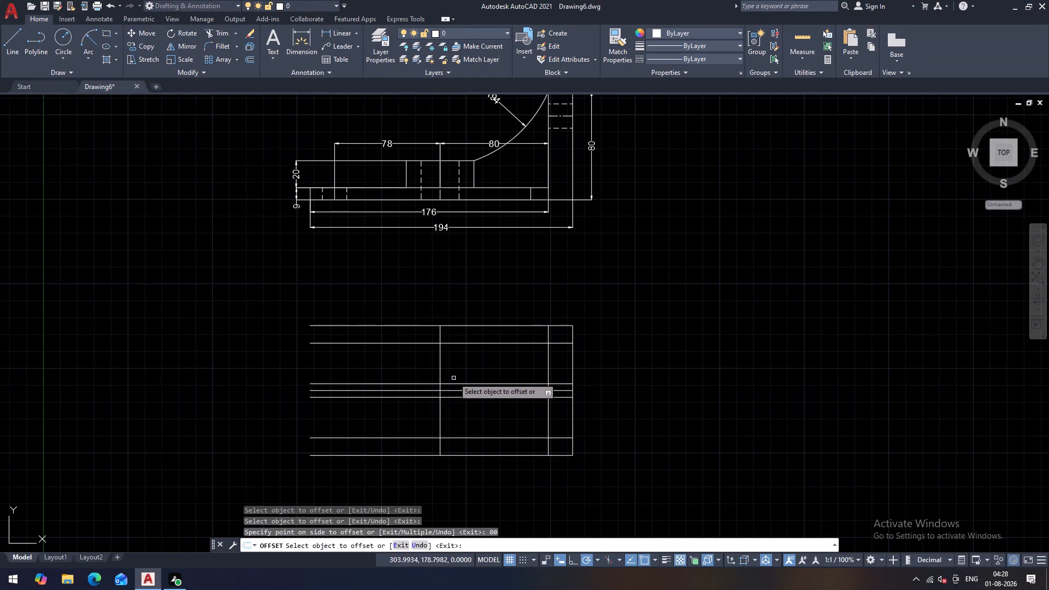
pyautogui.click(440, 373)
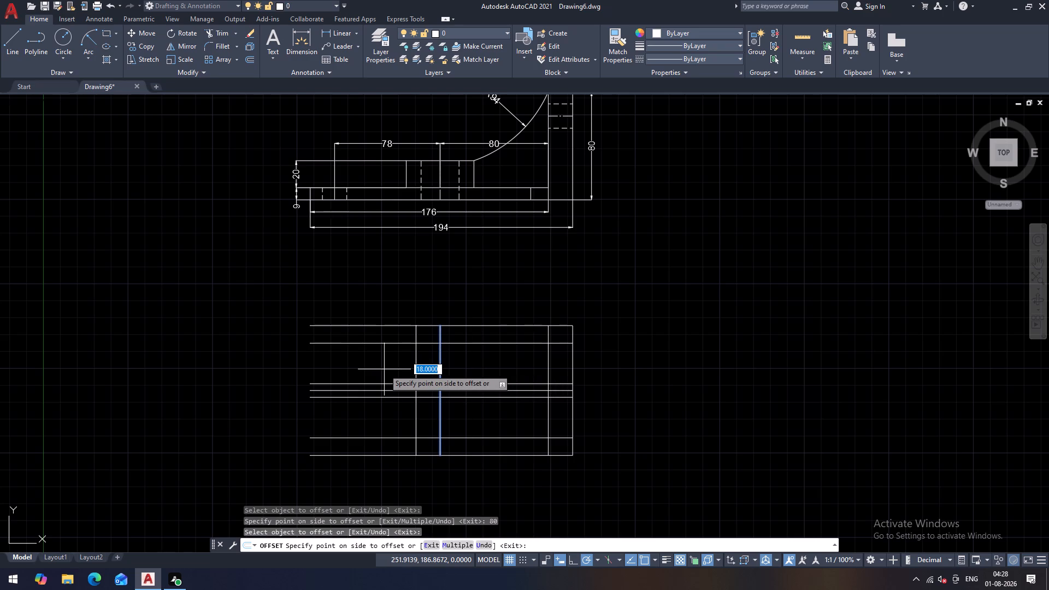
pyautogui.write('78')
pyautogui.press('Return')
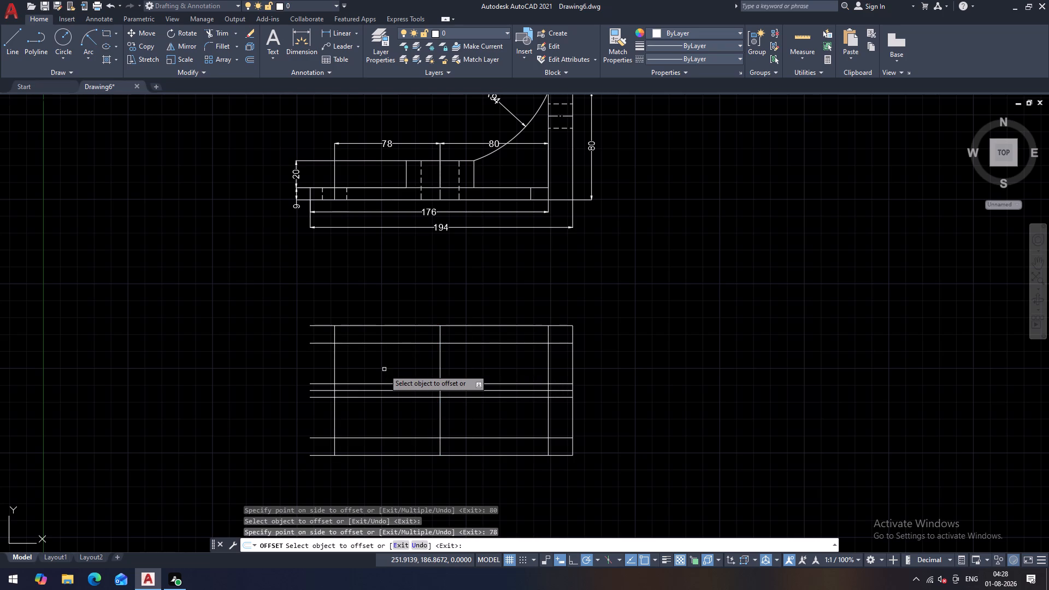
pyautogui.moveTo(474, 456); pyautogui.dragTo(462, 426, button='middle')
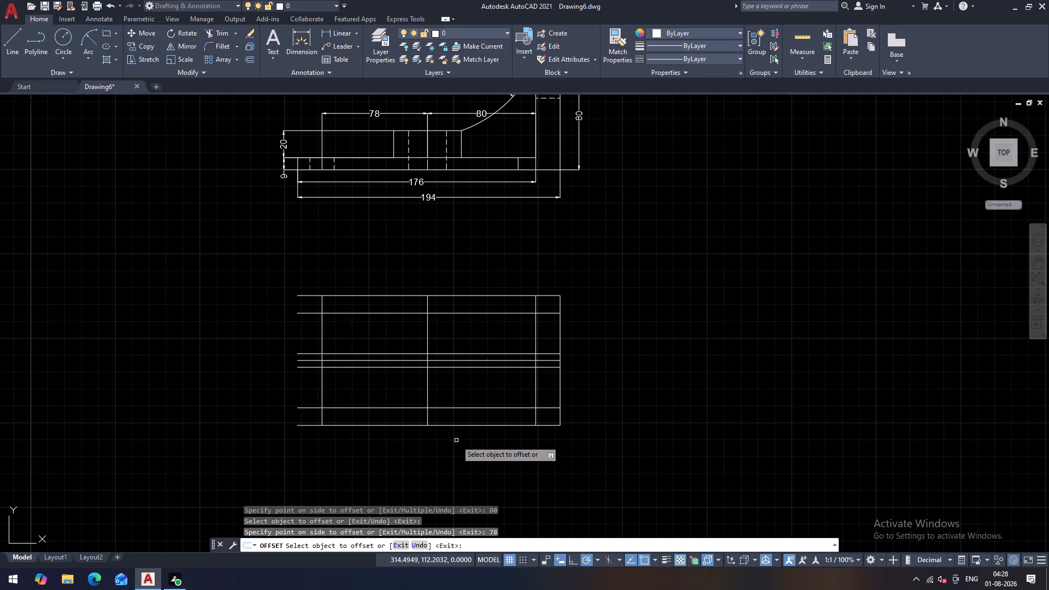
pyautogui.moveTo(456, 440); pyautogui.dragTo(463, 428, button='middle')
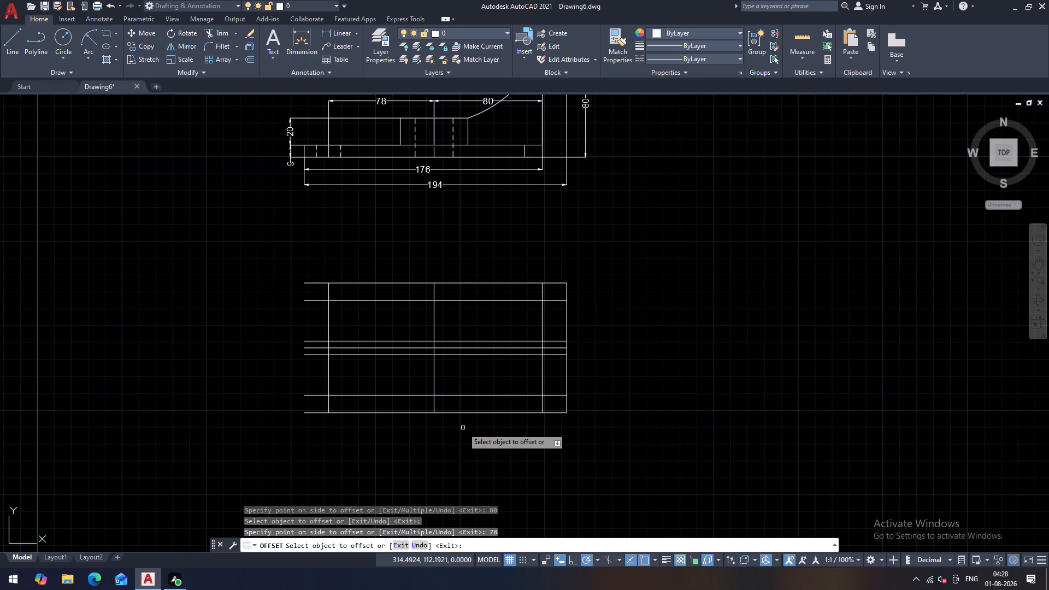
pyautogui.press('Escape')
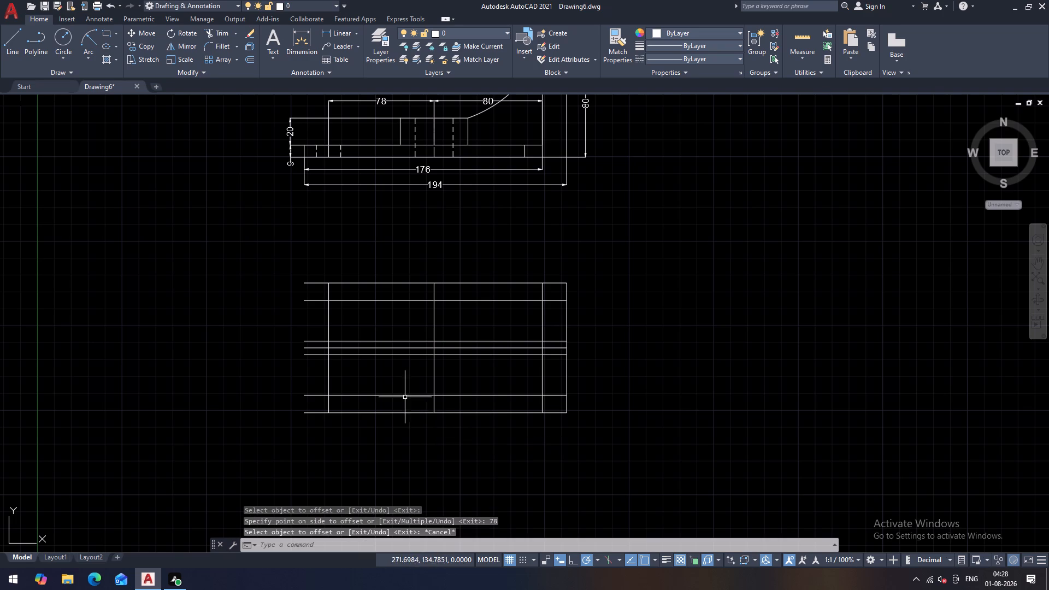
# Draw two concentric circles, diameter 18 and radius 18, where the leftmost vertical line crosses the middle horizontal line.
pyautogui.scroll(1, 404, 397)
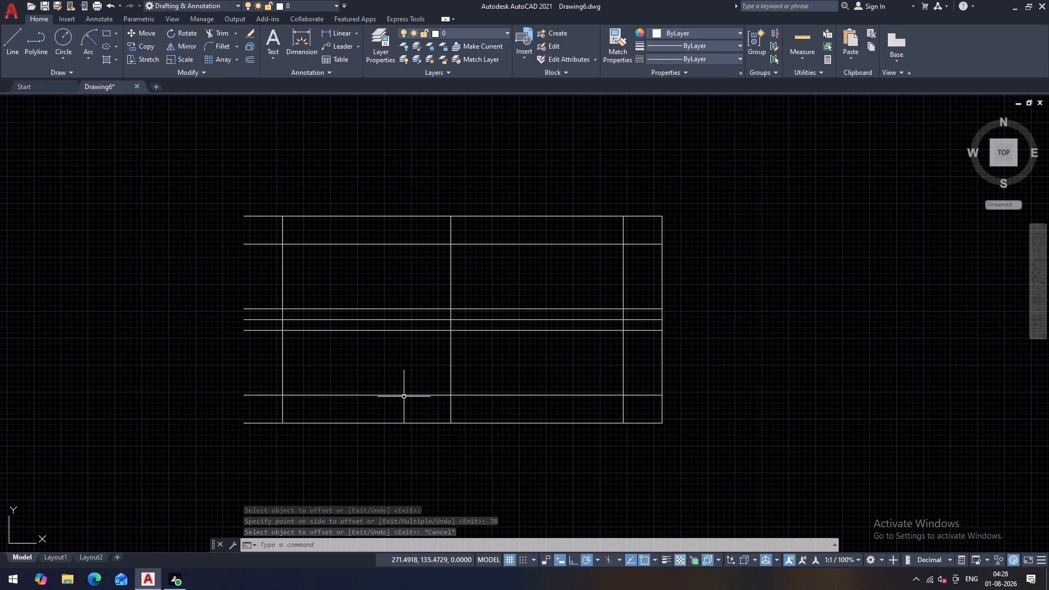
pyautogui.write('C')
pyautogui.press('space')
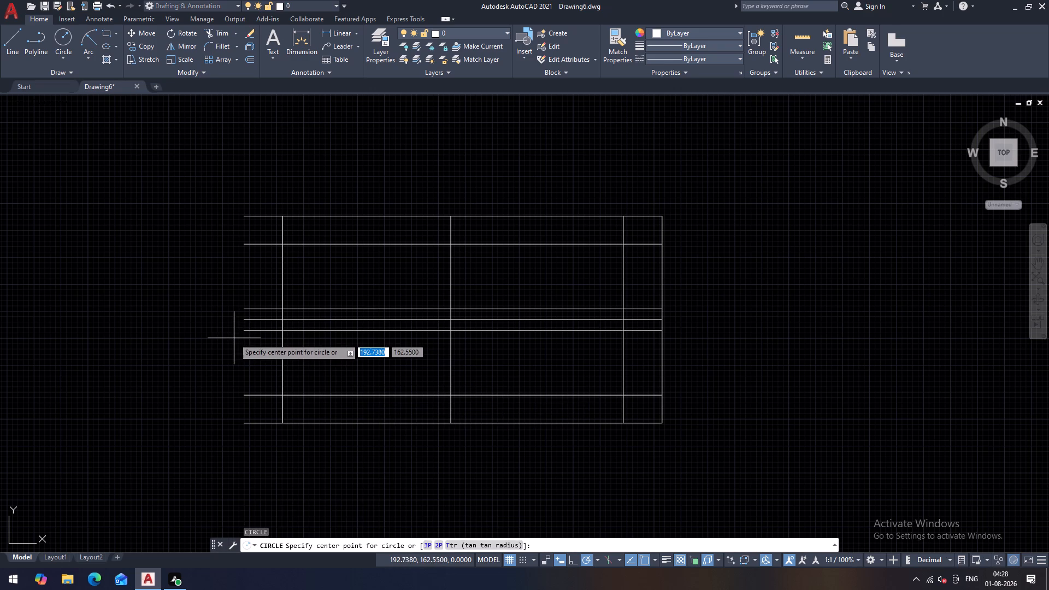
pyautogui.click(281, 320)
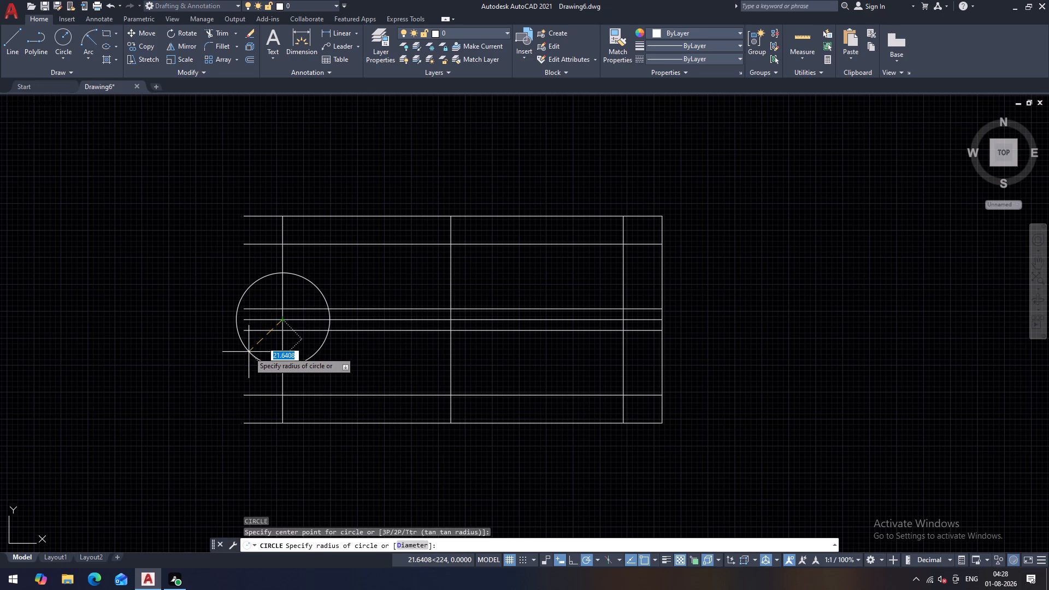
pyautogui.press('d')
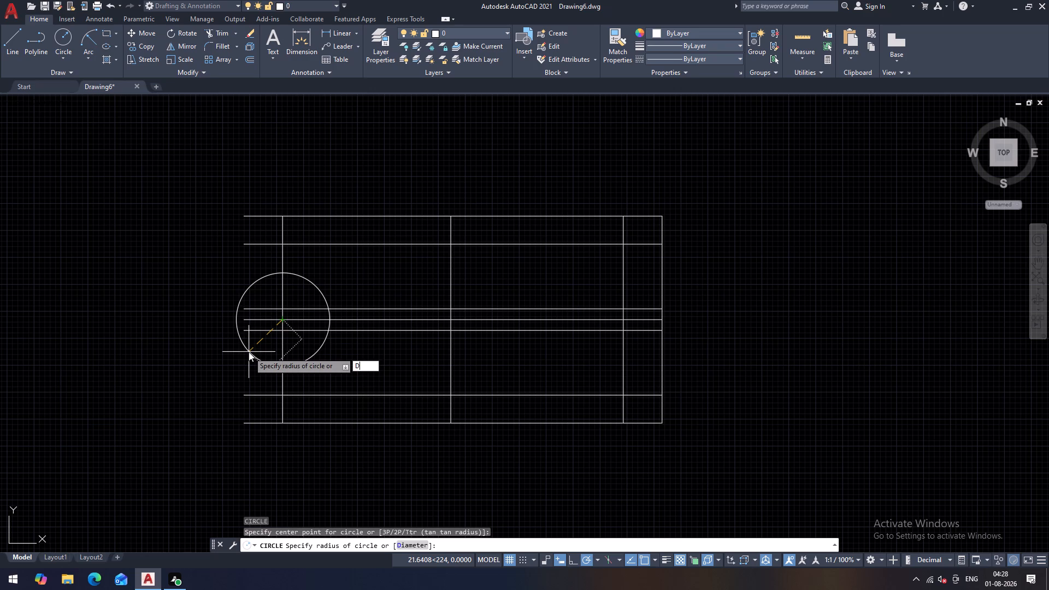
pyautogui.press('Return')
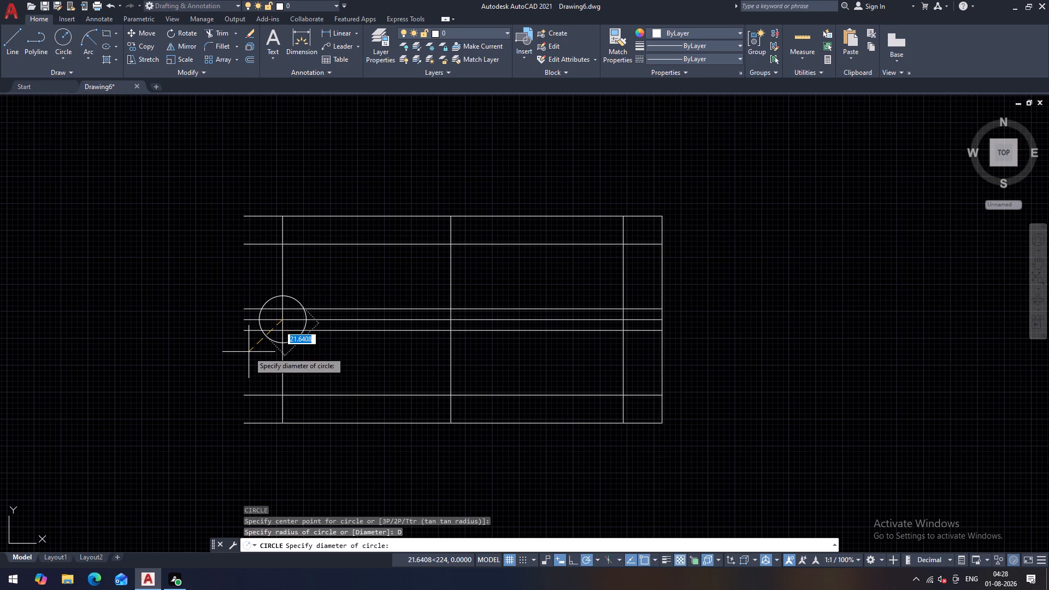
pyautogui.write('18')
pyautogui.press('Return')
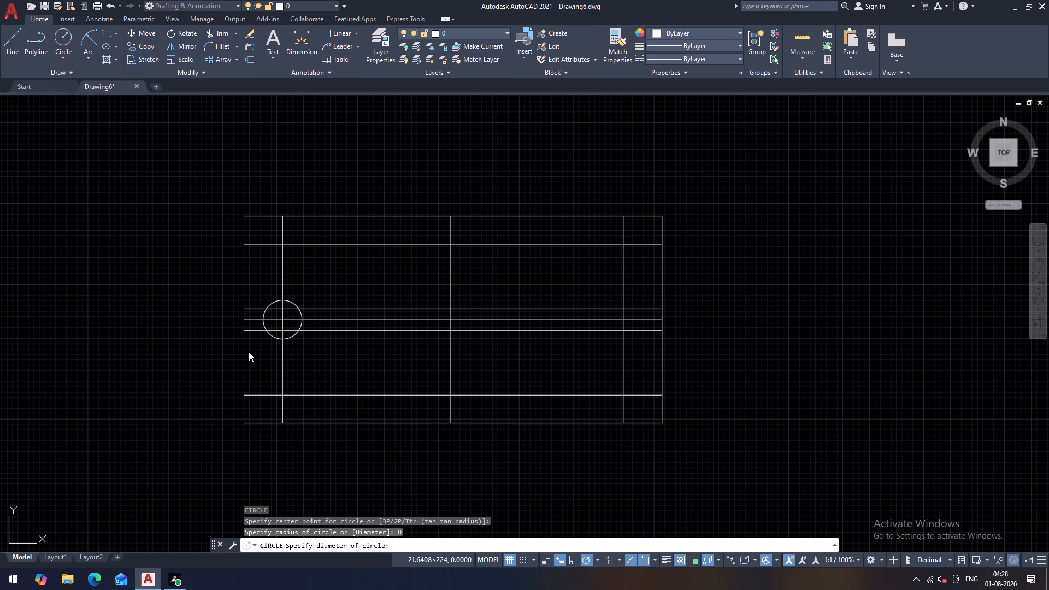
pyautogui.press('space')
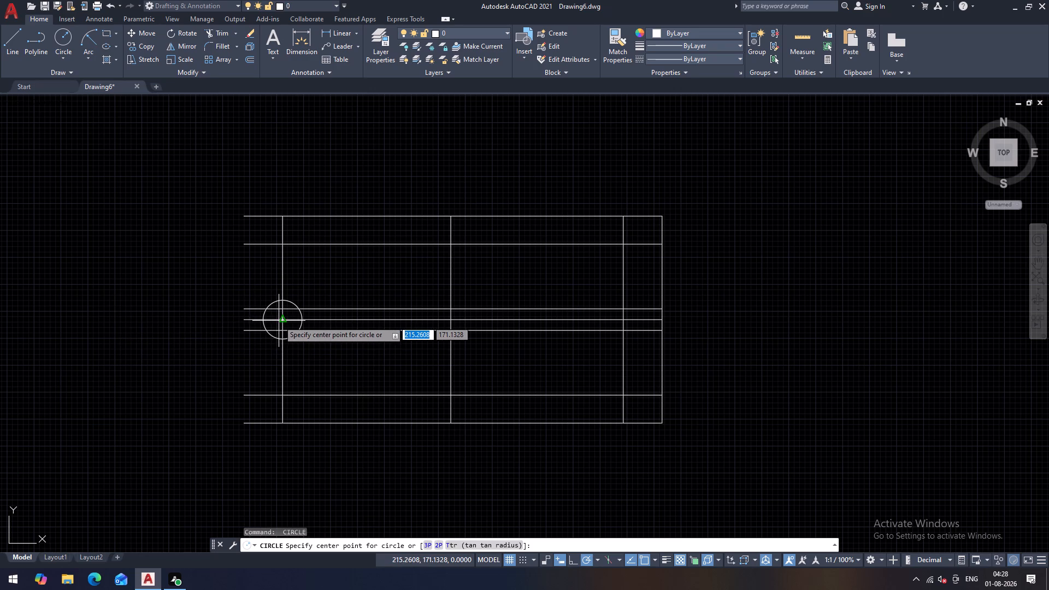
pyautogui.click(282, 321)
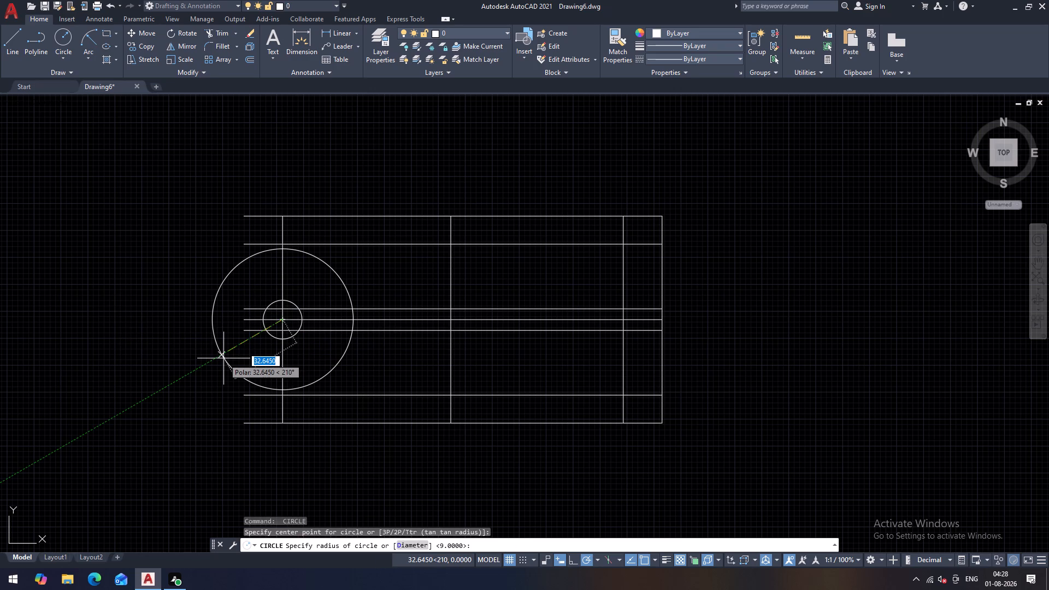
pyautogui.write('18')
pyautogui.press('Return')
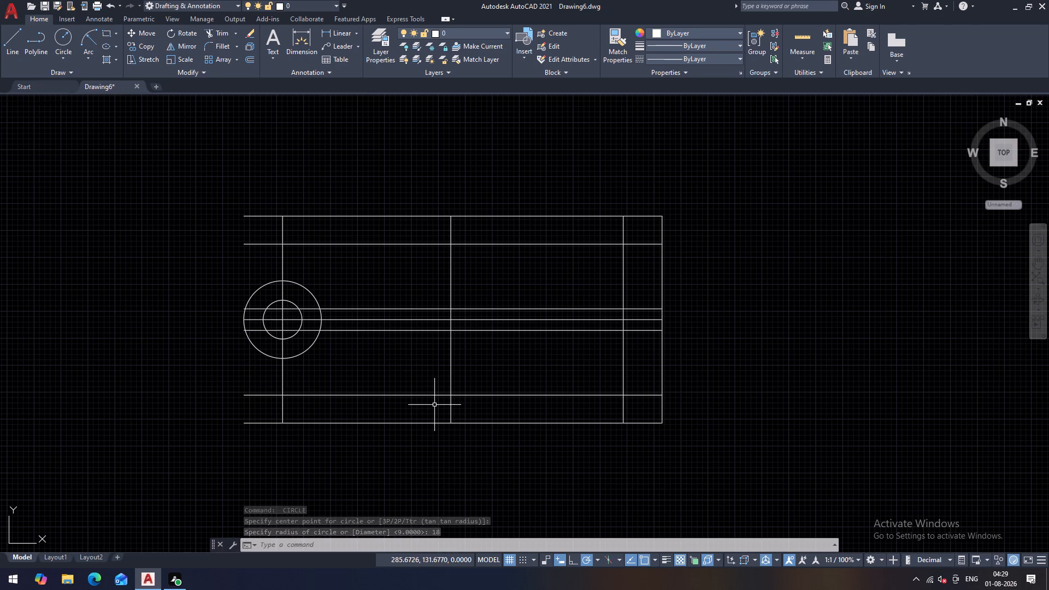
# Draw two concentric circles of diameter 50 and 28 where the central vertical line crosses the middle horizontal line.
pyautogui.press('space')
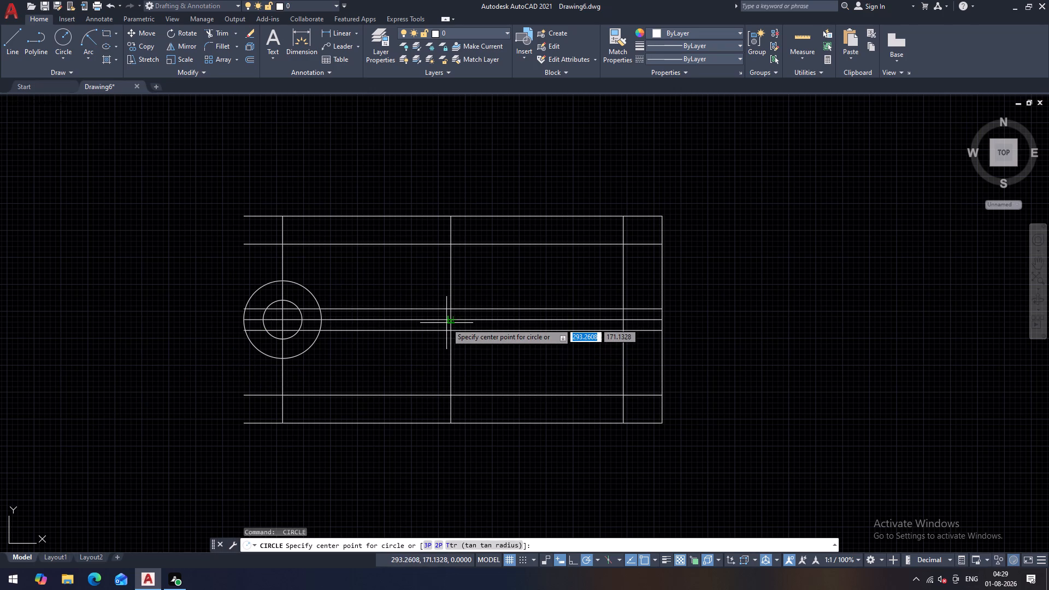
pyautogui.click(450, 320)
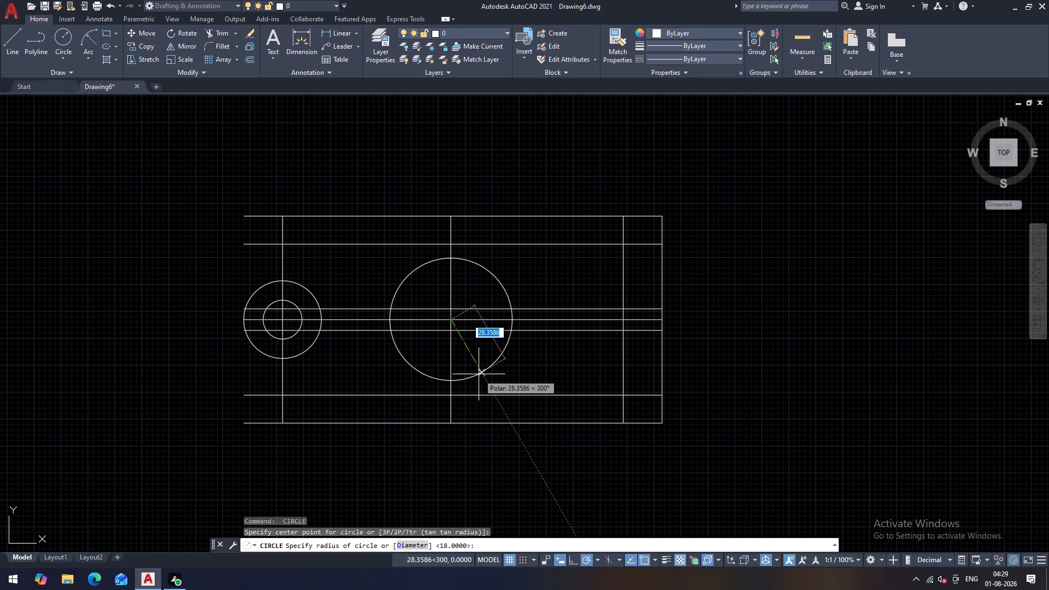
pyautogui.press('d')
pyautogui.press('Return')
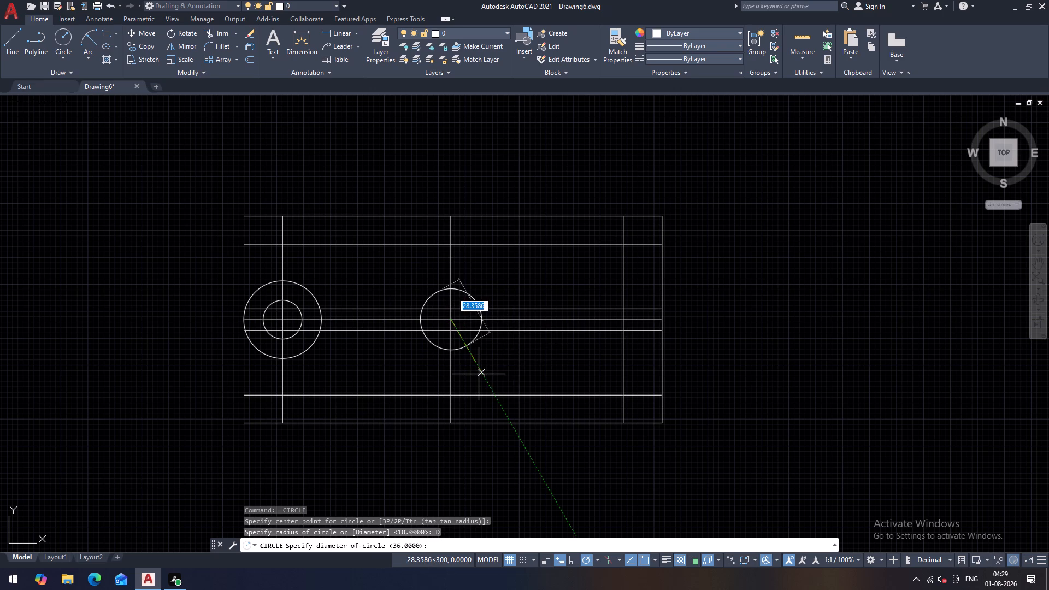
pyautogui.write('50')
pyautogui.press('Return')
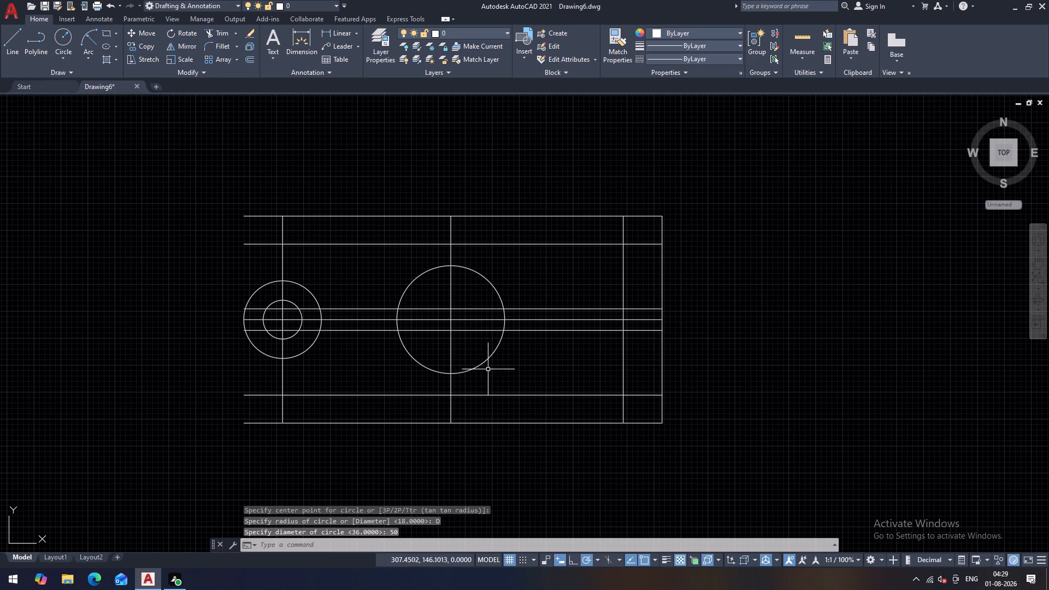
pyautogui.press('space')
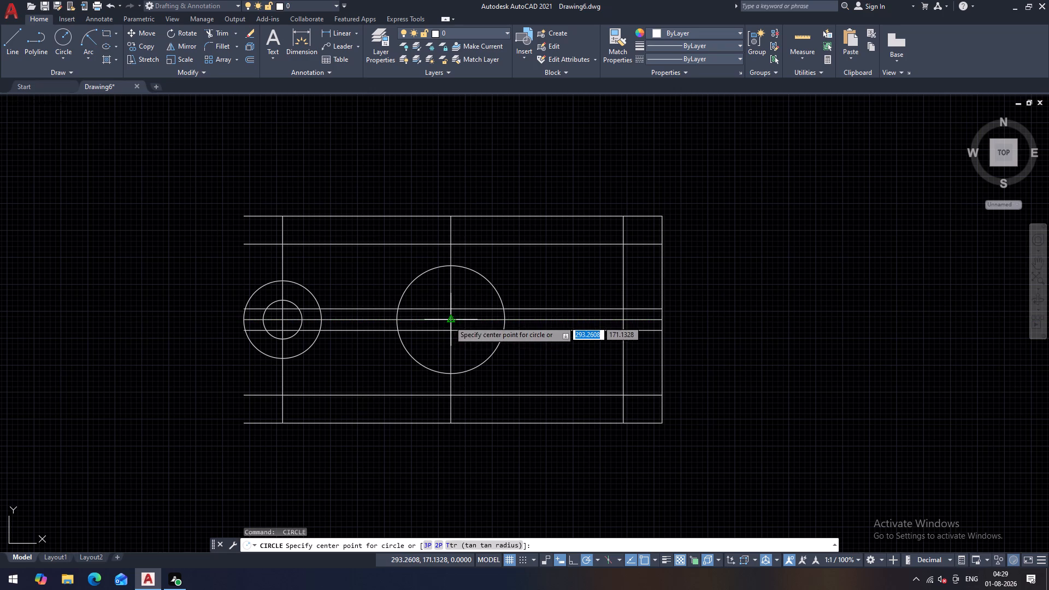
pyautogui.click(449, 321)
pyautogui.press('d')
pyautogui.press('Return')
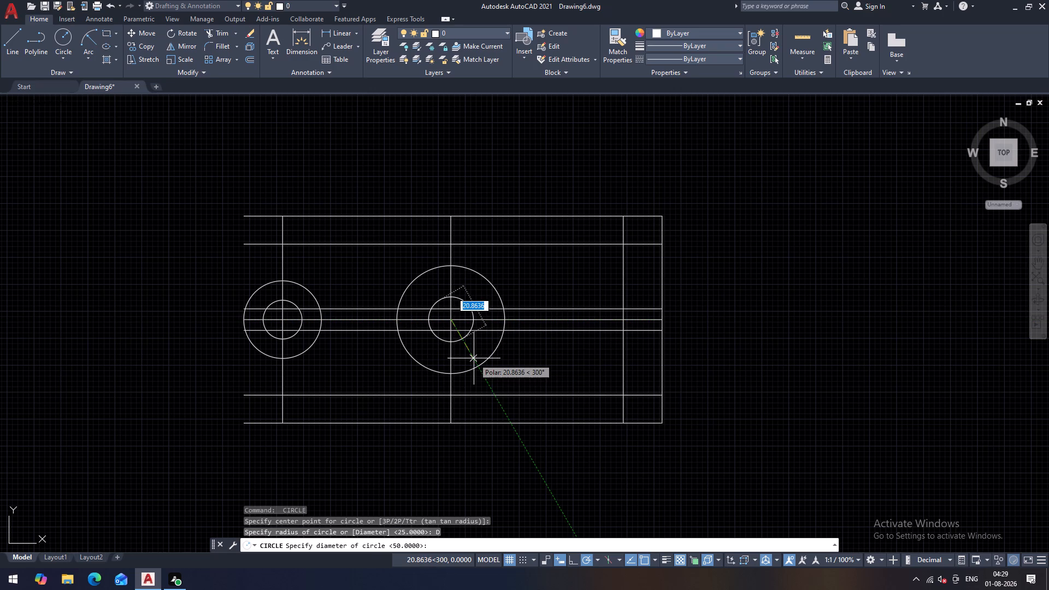
pyautogui.write('28')
pyautogui.press('Return')
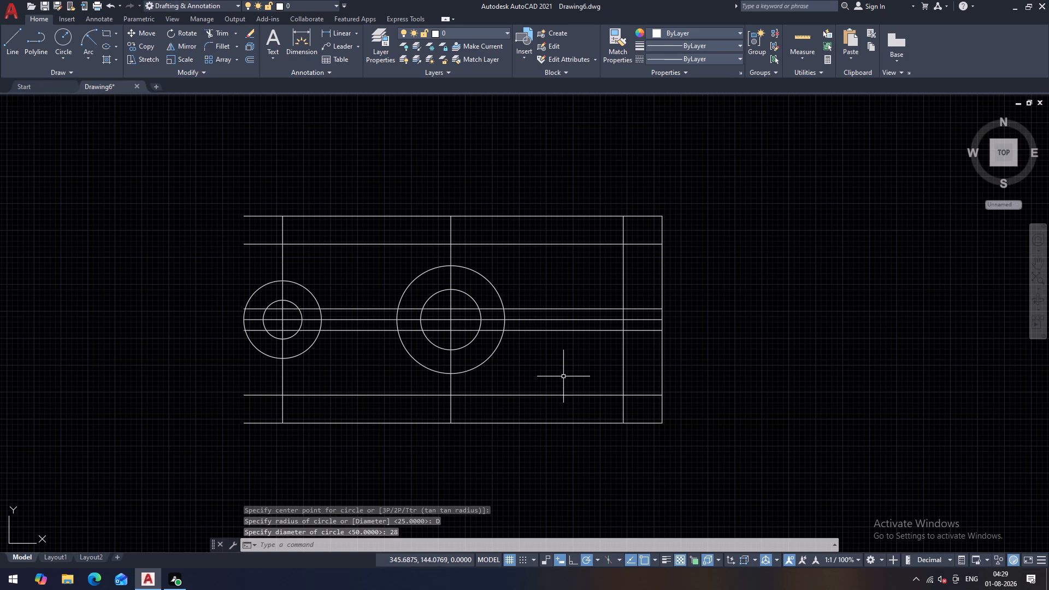
# Trim the outermost horizontals back to the upright, the next pair back to the central vertical, and the vertical lines' outer excess.
pyautogui.moveTo(560, 375); pyautogui.dragTo(552, 373, button='middle')
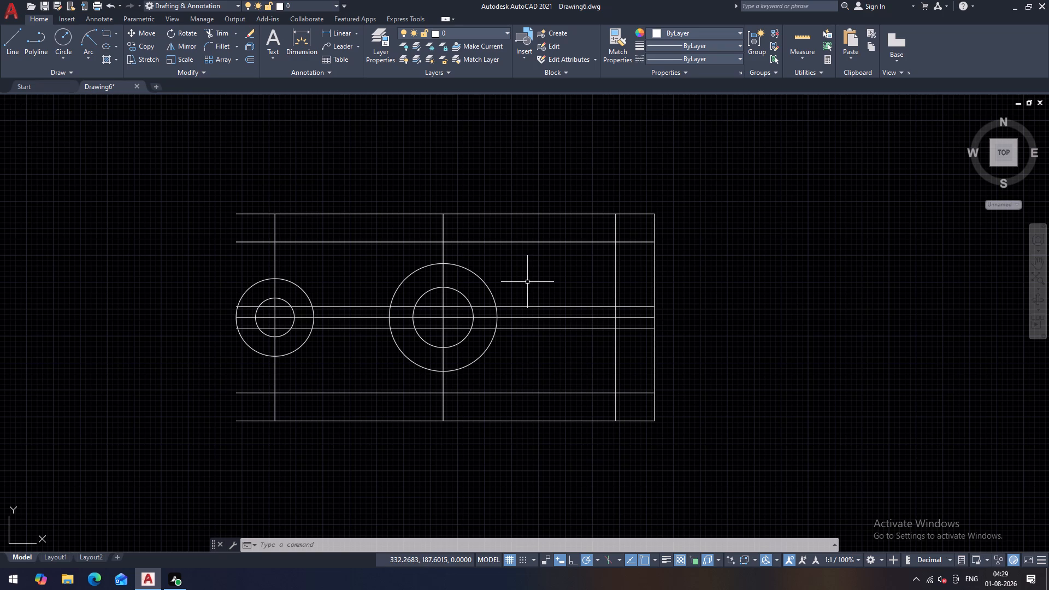
pyautogui.press('Escape')
pyautogui.write('TR')
pyautogui.press('space')
pyautogui.press('space')
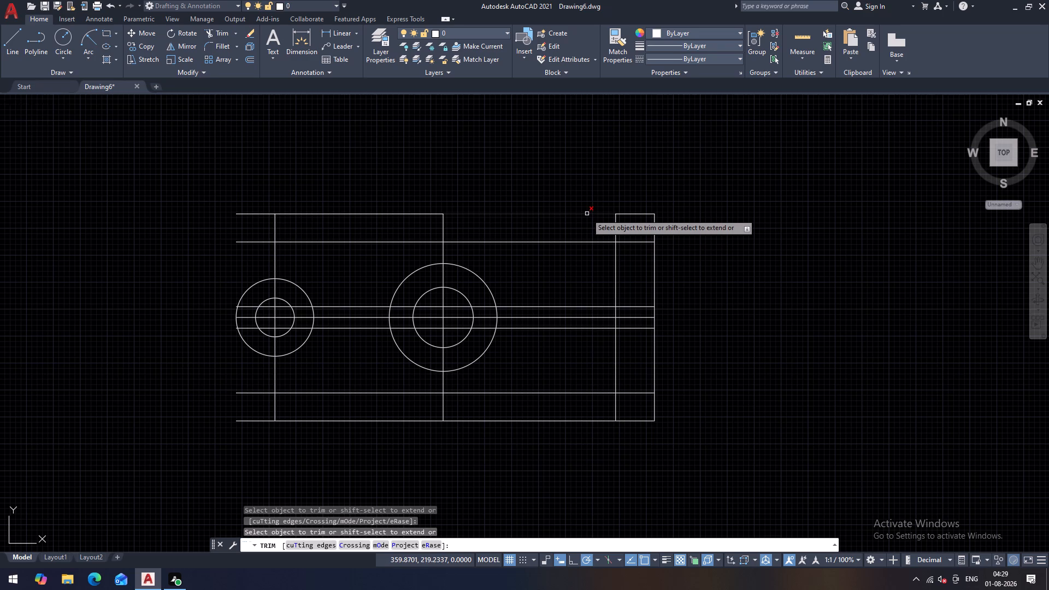
pyautogui.click(587, 214)
pyautogui.click(434, 213)
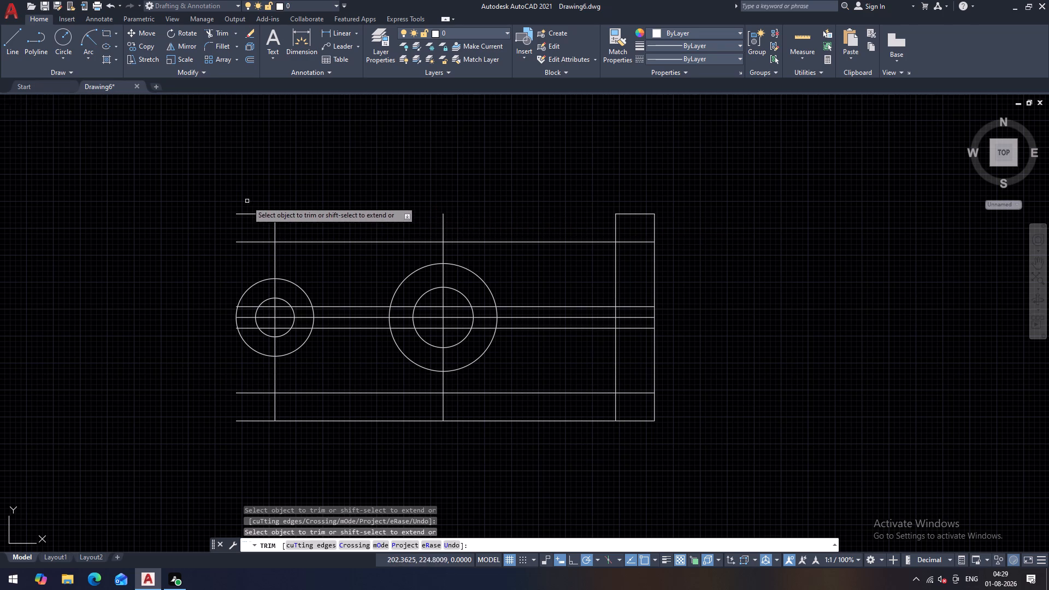
pyautogui.moveTo(247, 201); pyautogui.dragTo(326, 238)
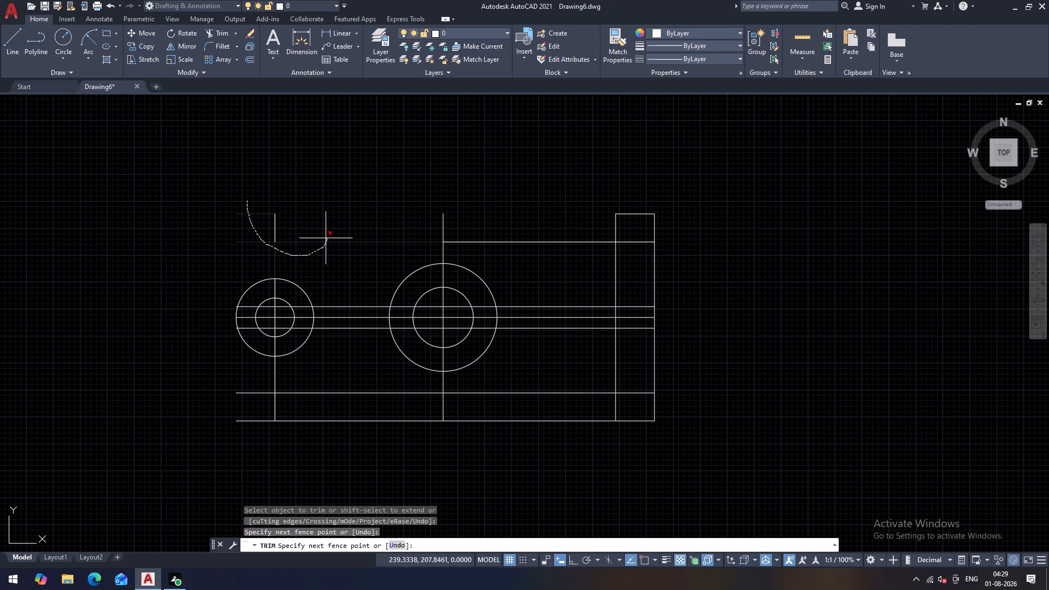
pyautogui.moveTo(326, 238); pyautogui.dragTo(268, 227)
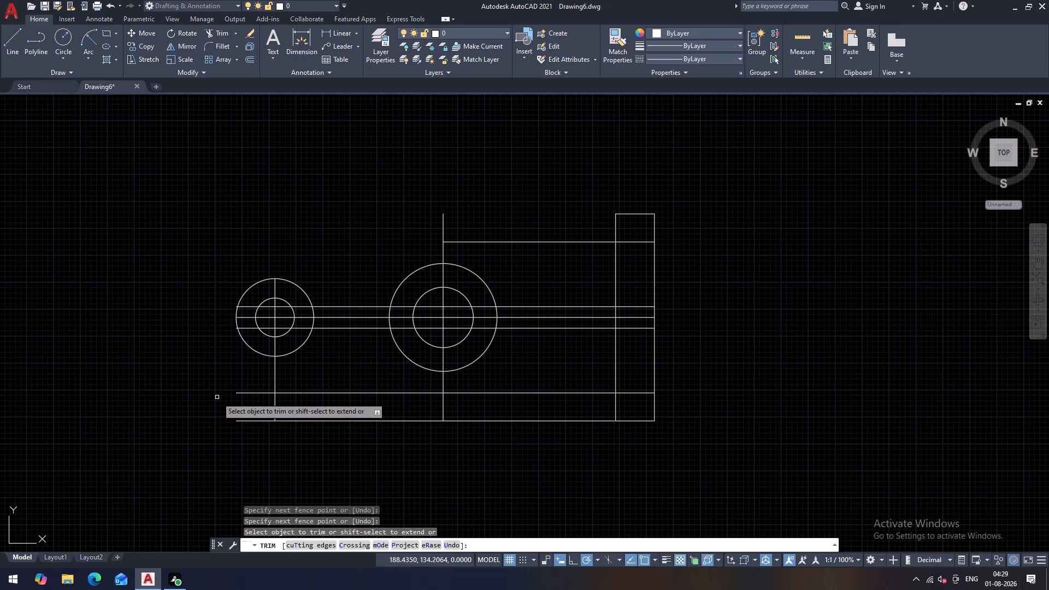
pyautogui.moveTo(226, 379); pyautogui.dragTo(244, 387)
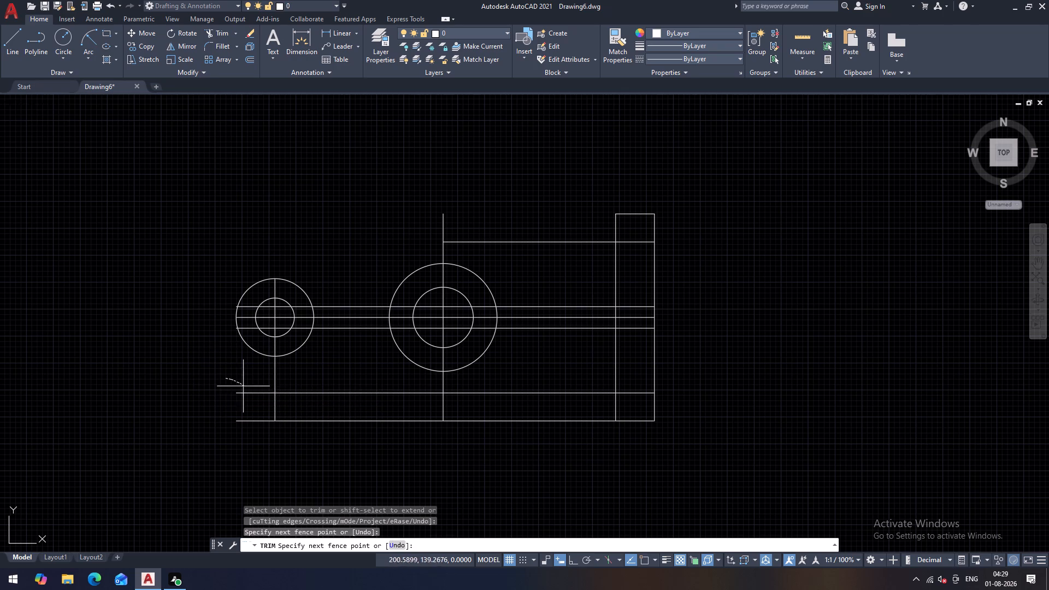
pyautogui.moveTo(244, 387); pyautogui.dragTo(256, 381)
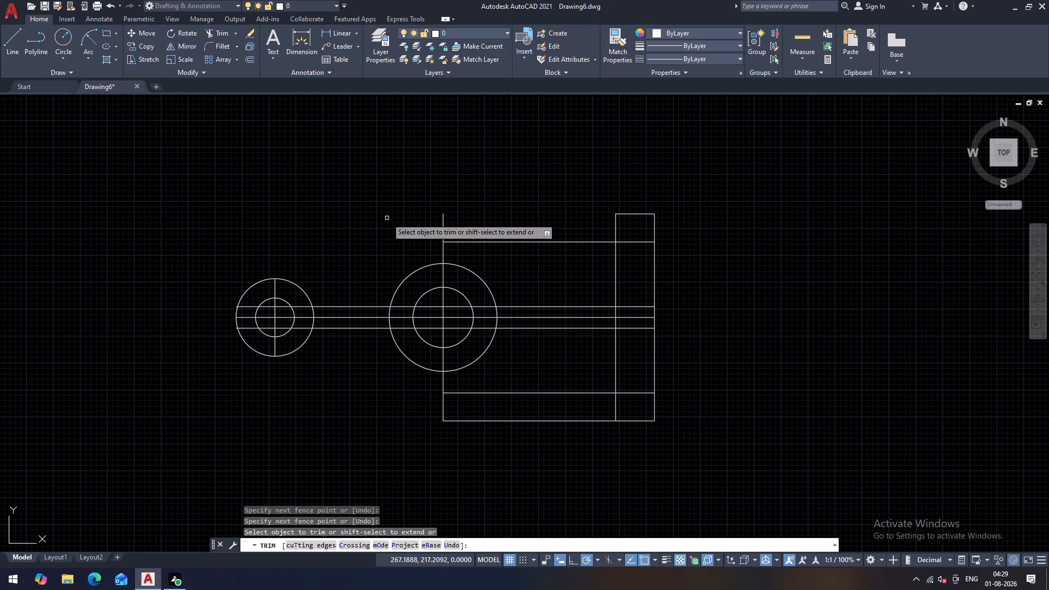
pyautogui.moveTo(384, 228); pyautogui.dragTo(462, 226)
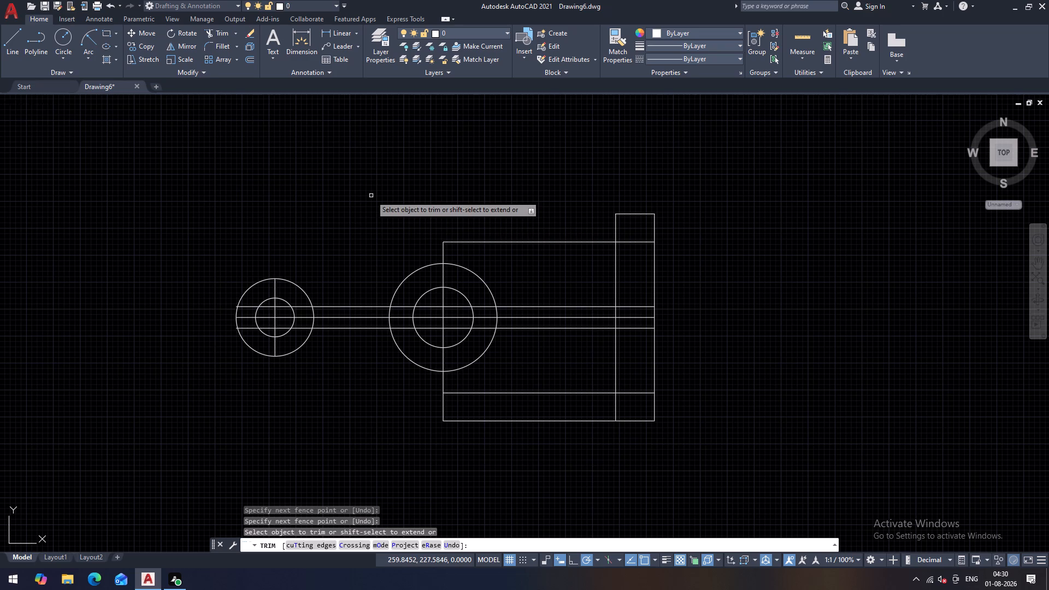
pyautogui.moveTo(413, 421); pyautogui.dragTo(456, 413)
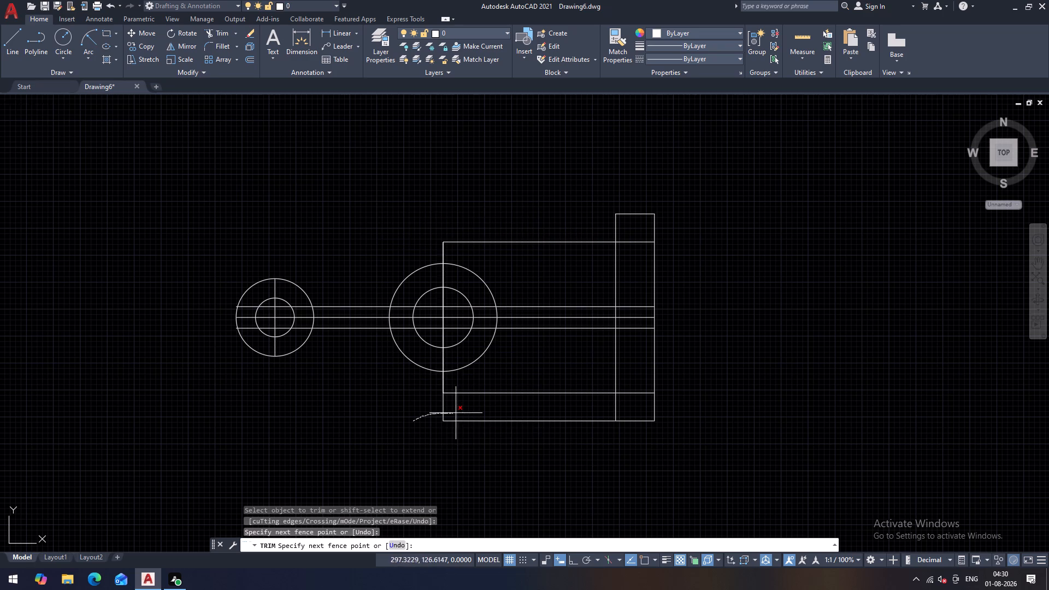
pyautogui.moveTo(456, 413); pyautogui.dragTo(529, 452)
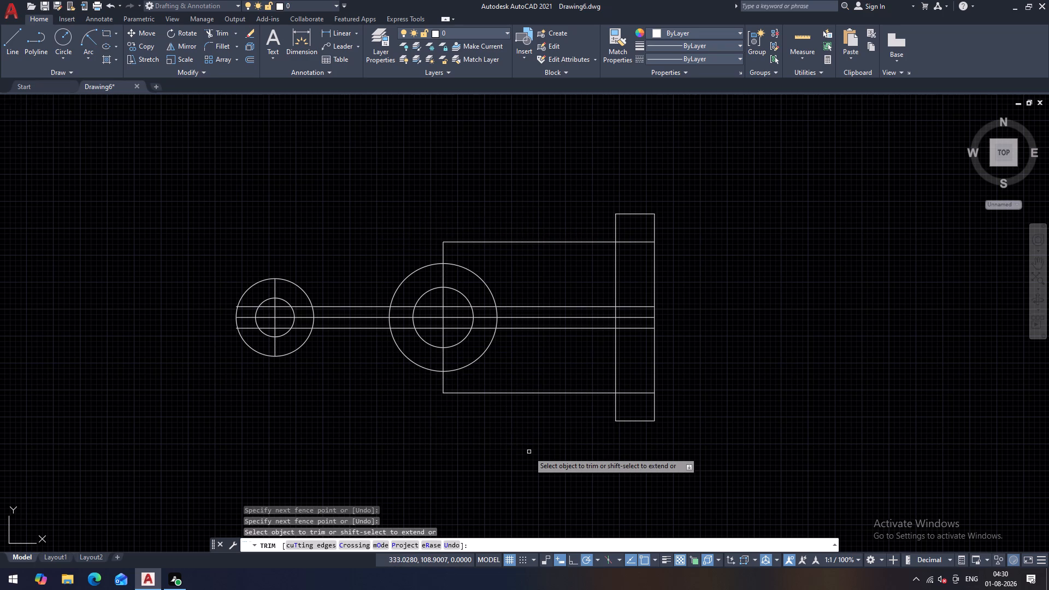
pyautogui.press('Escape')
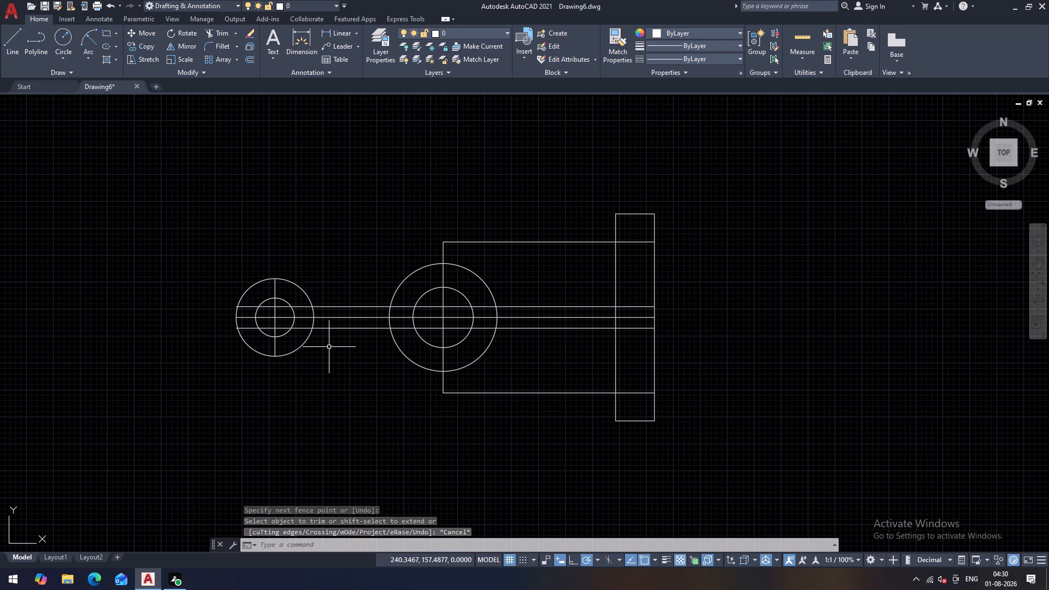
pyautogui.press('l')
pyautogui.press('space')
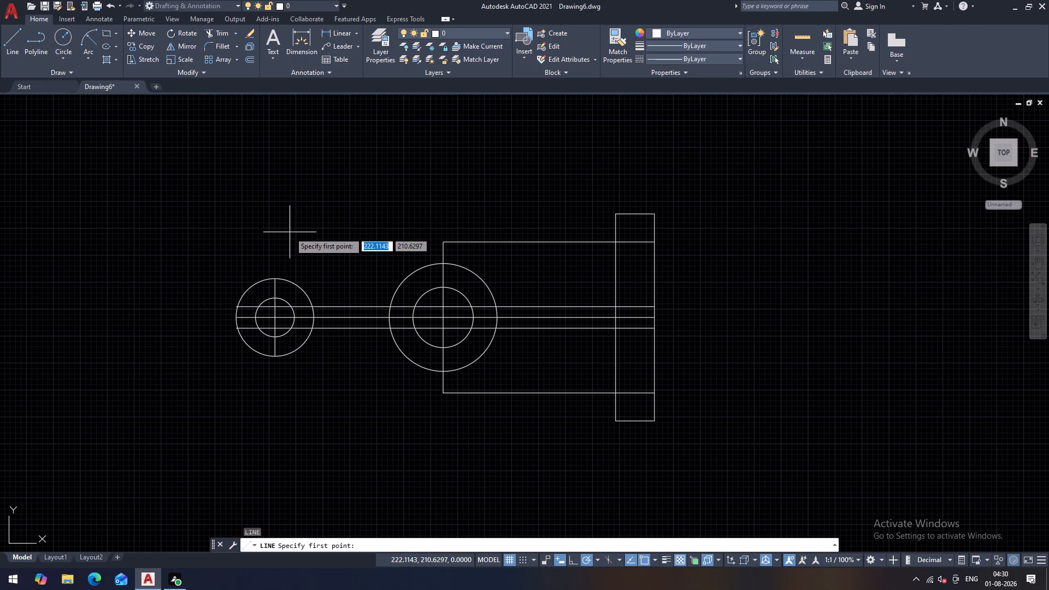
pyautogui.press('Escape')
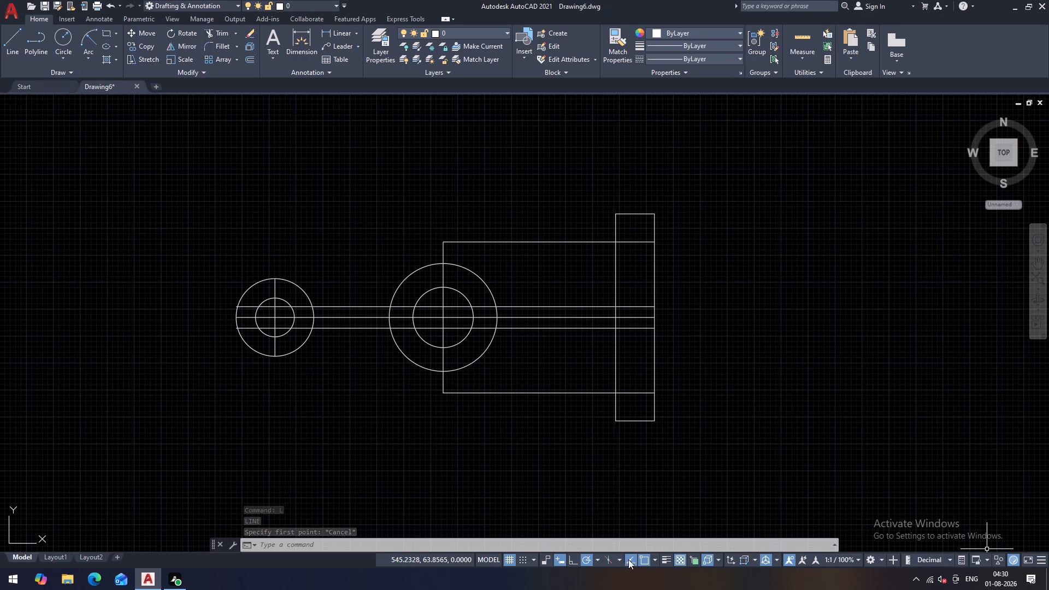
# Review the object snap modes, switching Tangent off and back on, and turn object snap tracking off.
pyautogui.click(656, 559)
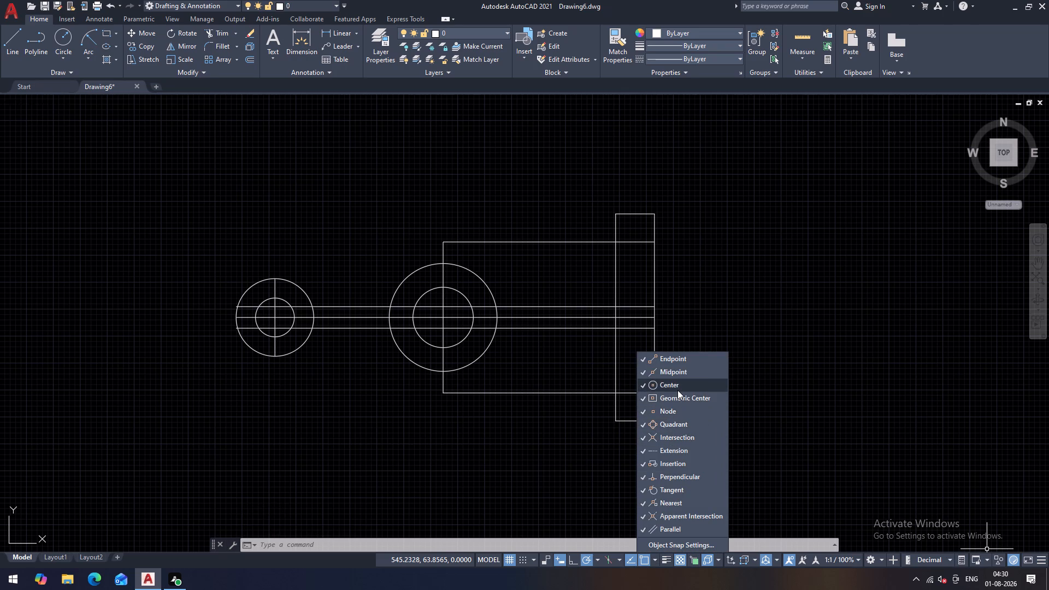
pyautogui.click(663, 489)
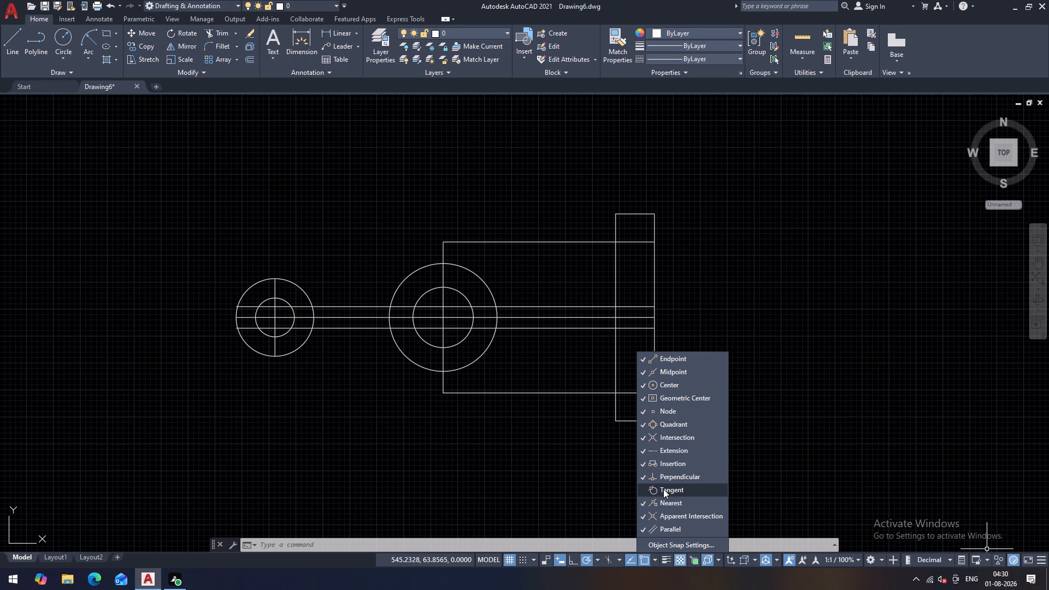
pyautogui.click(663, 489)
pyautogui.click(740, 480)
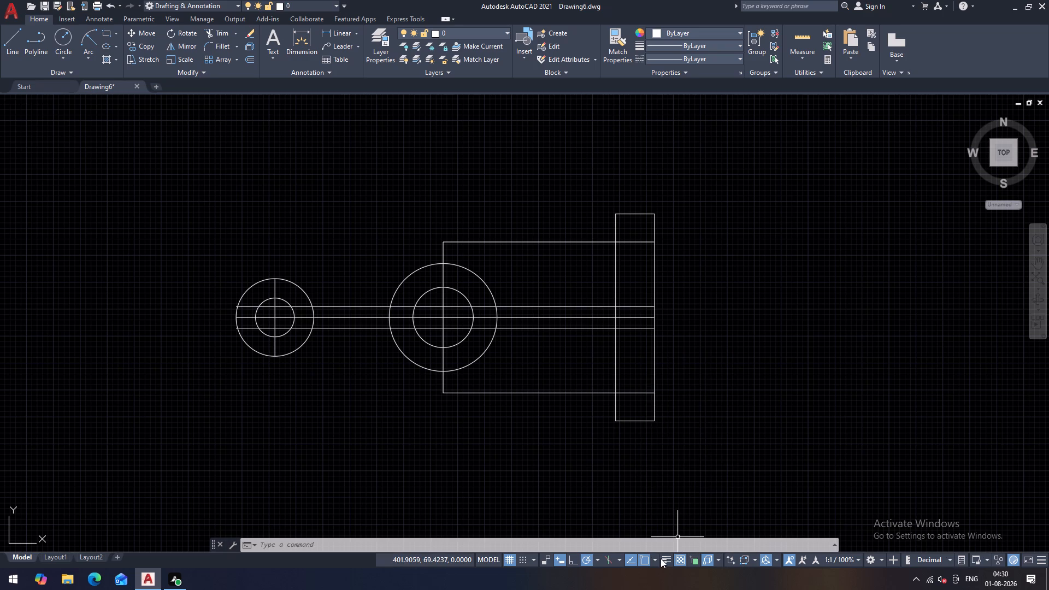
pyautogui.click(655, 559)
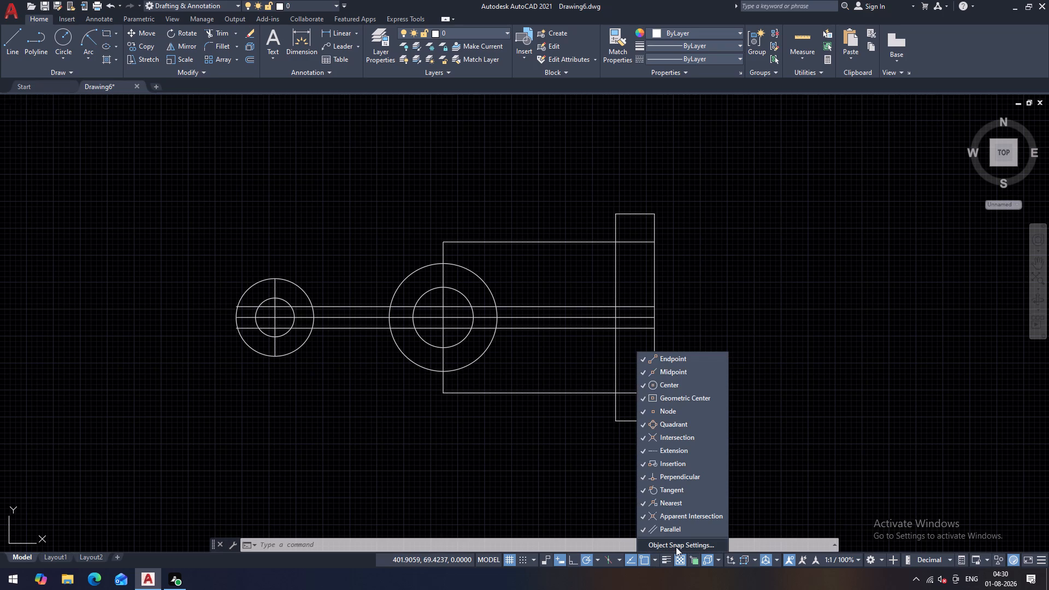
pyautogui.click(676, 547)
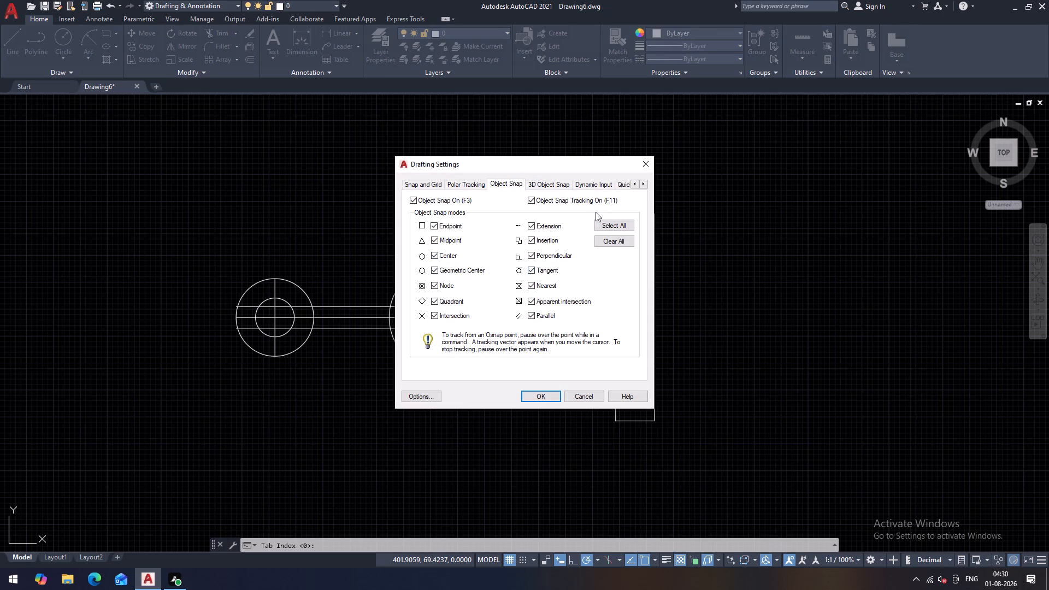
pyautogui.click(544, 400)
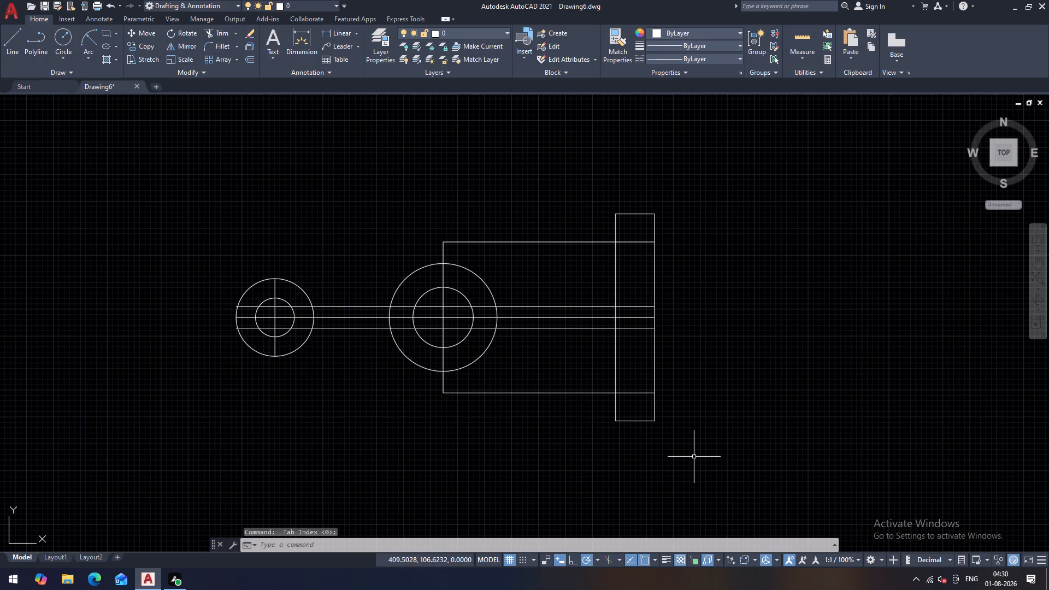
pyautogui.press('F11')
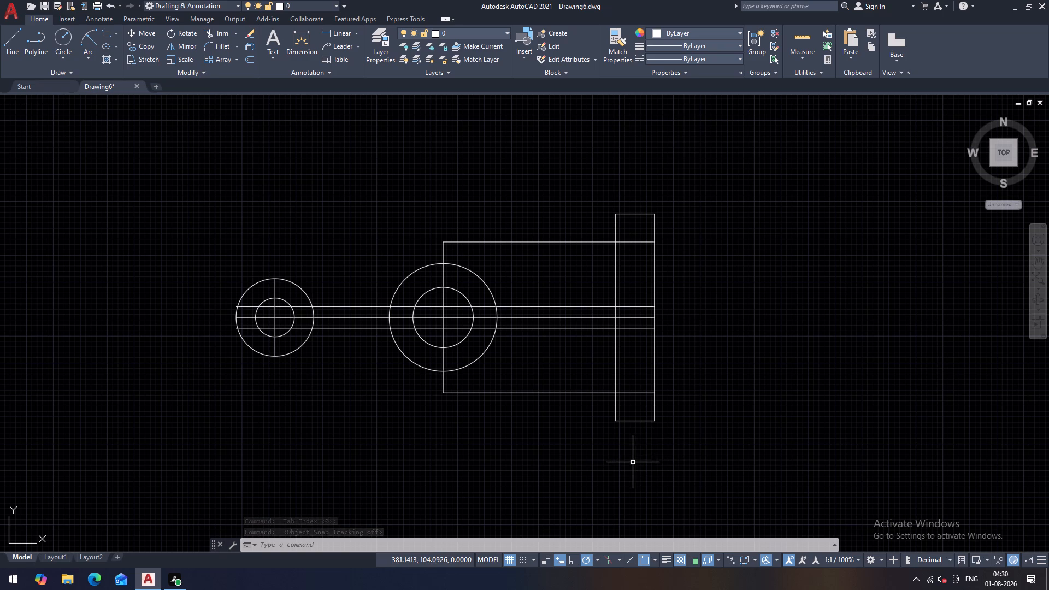
# With object snap tracking on, draw a line tangent to the radius 18 circle's upper side, ending at the central vertical's top end.
pyautogui.press('l')
pyautogui.press('space')
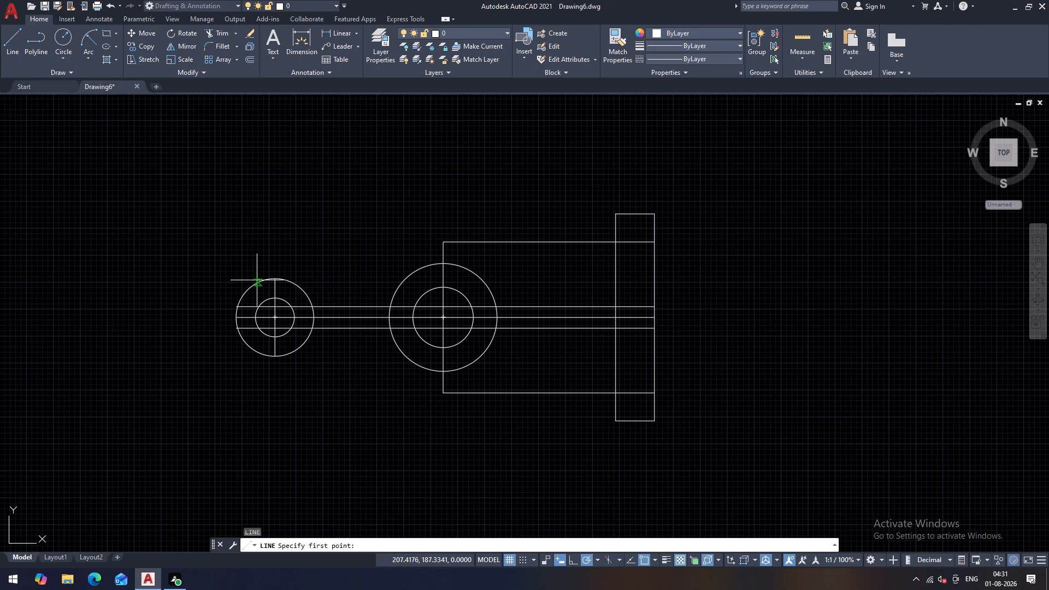
pyautogui.press('F11')
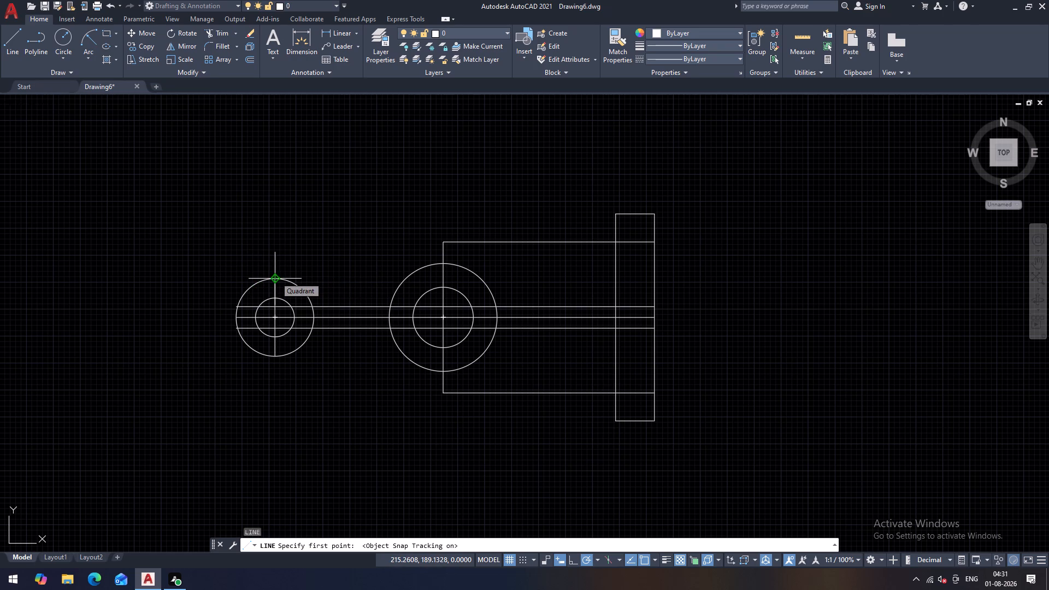
pyautogui.write('TAN')
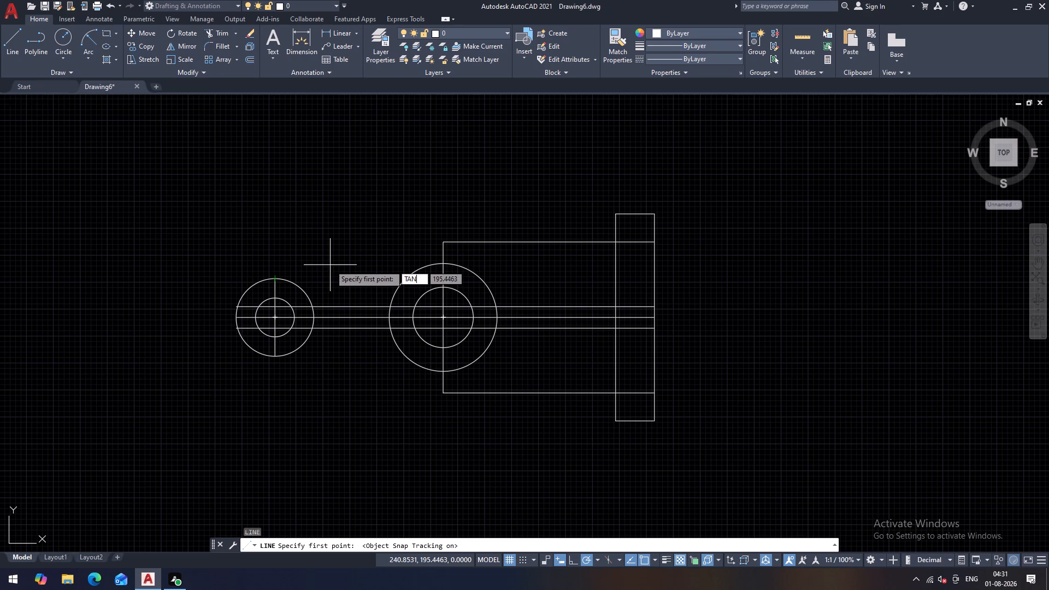
pyautogui.press('space')
pyautogui.click(263, 277)
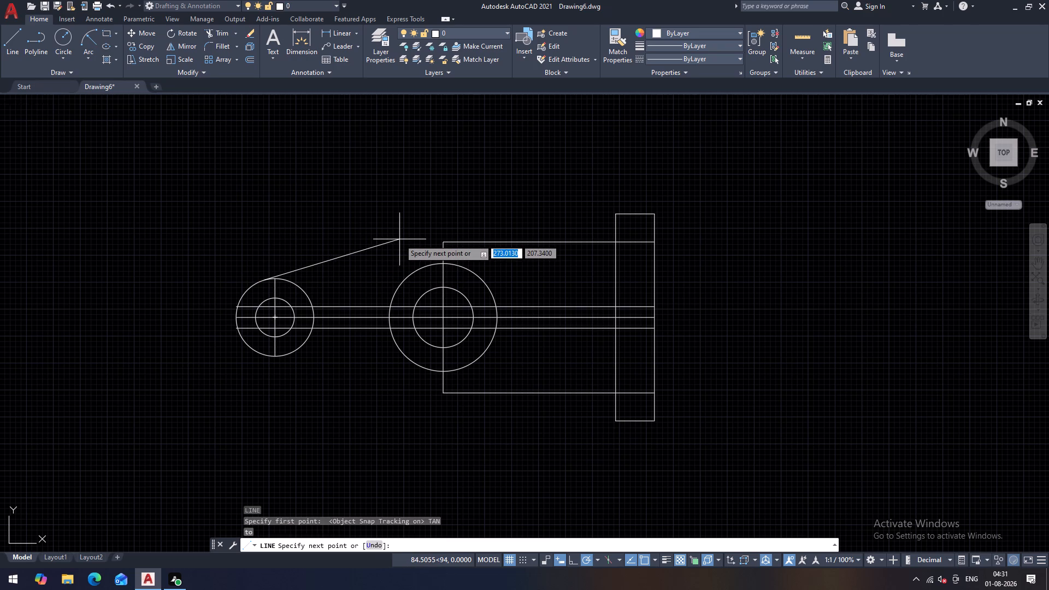
pyautogui.click(440, 242)
pyautogui.press('Escape')
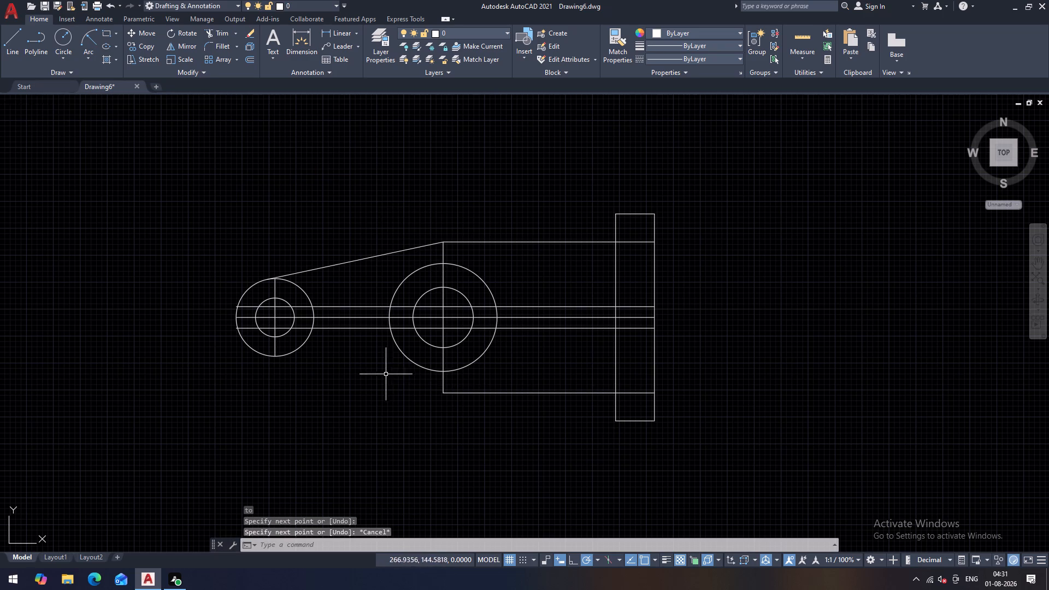
# Draw a matching line tangent to the radius 18 circle's lower side, ending at the central vertical's bottom end.
pyautogui.press('space')
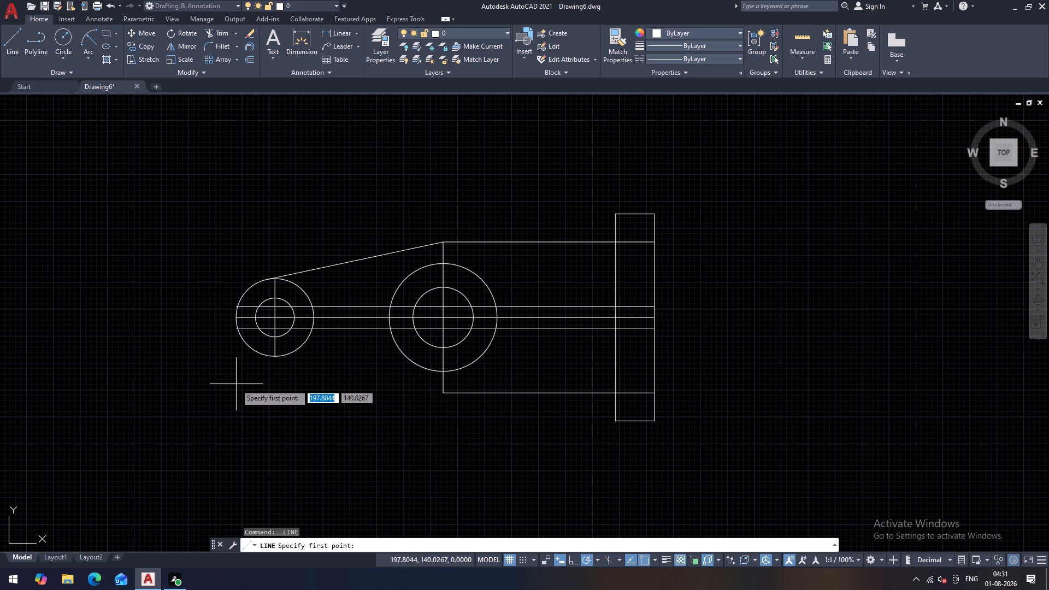
pyautogui.write('TAN')
pyautogui.press('space')
pyautogui.click(264, 354)
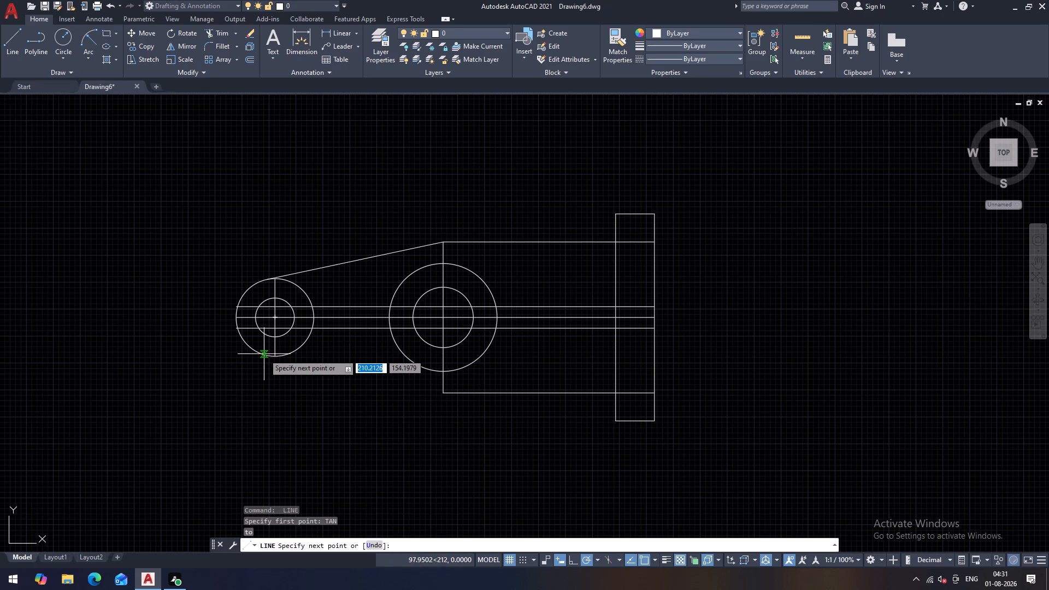
pyautogui.click(443, 393)
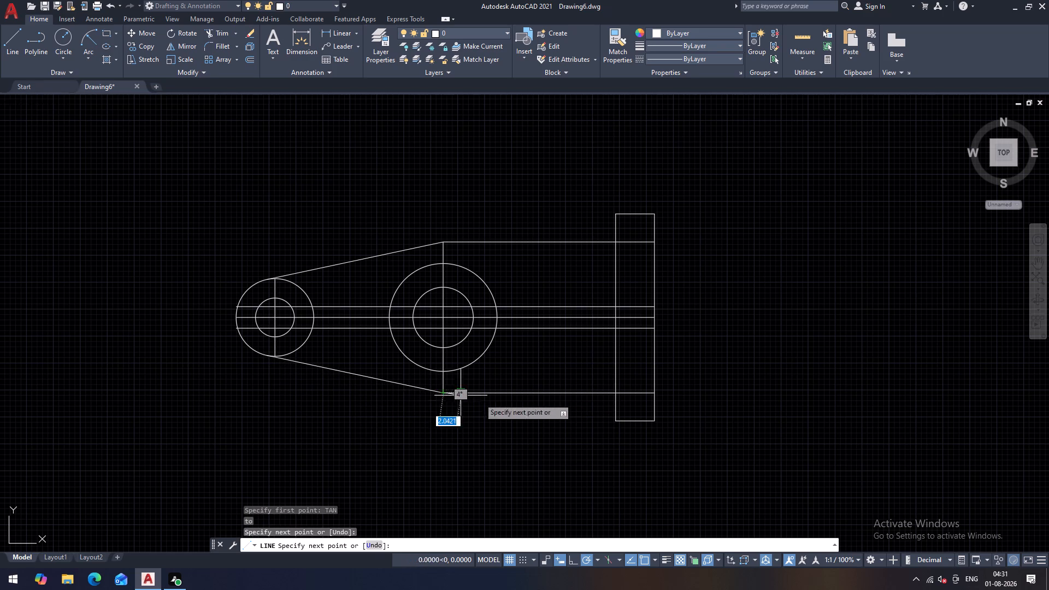
pyautogui.press('Escape')
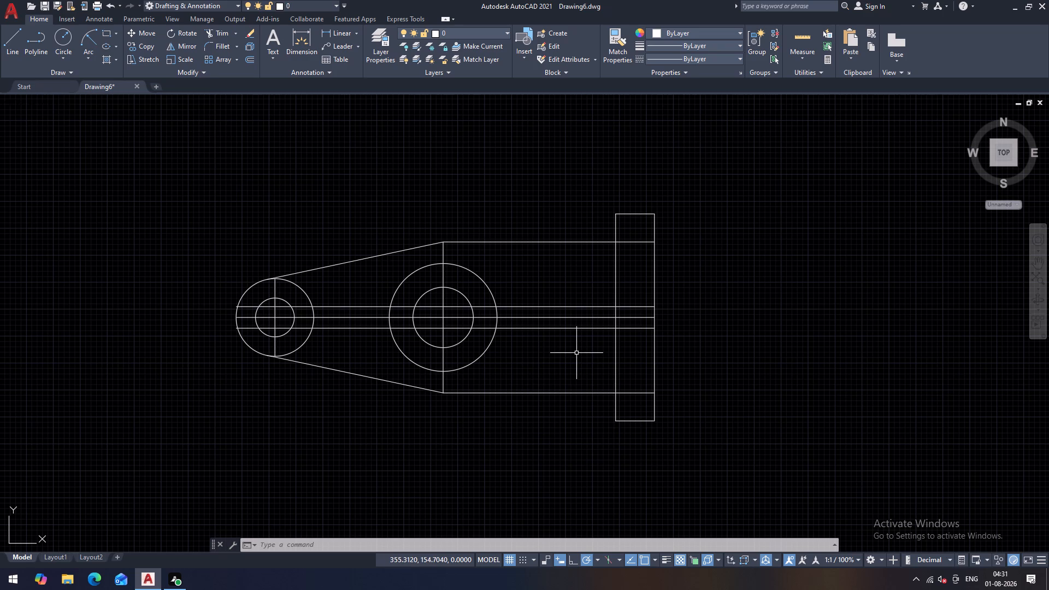
# Trim the three middle horizontals inside the upright and between the diameter 50 and 28 circles on their upright-facing side.
pyautogui.scroll(1, 576, 353)
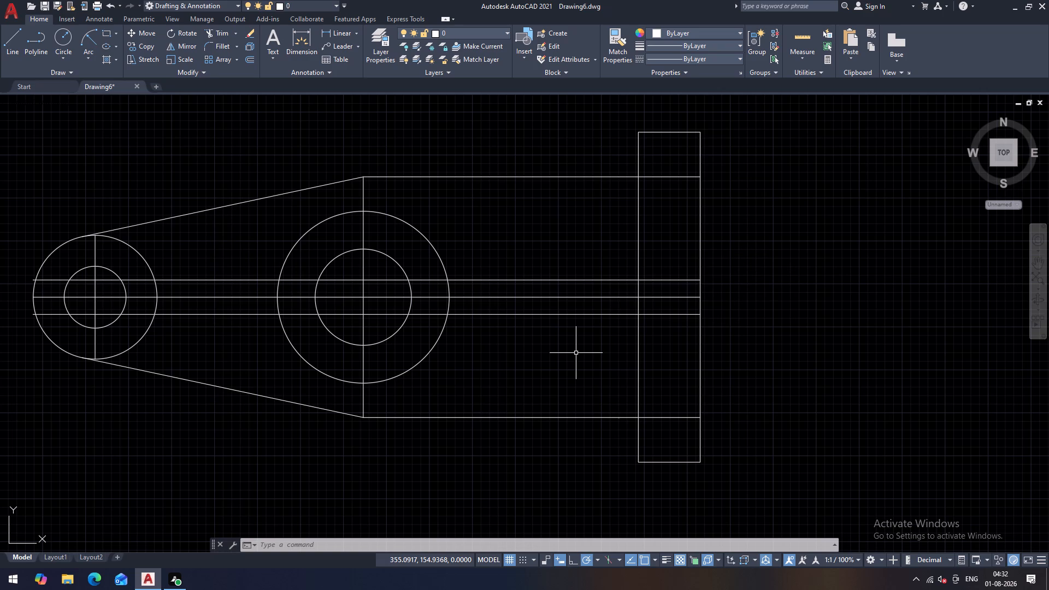
pyautogui.press('Escape')
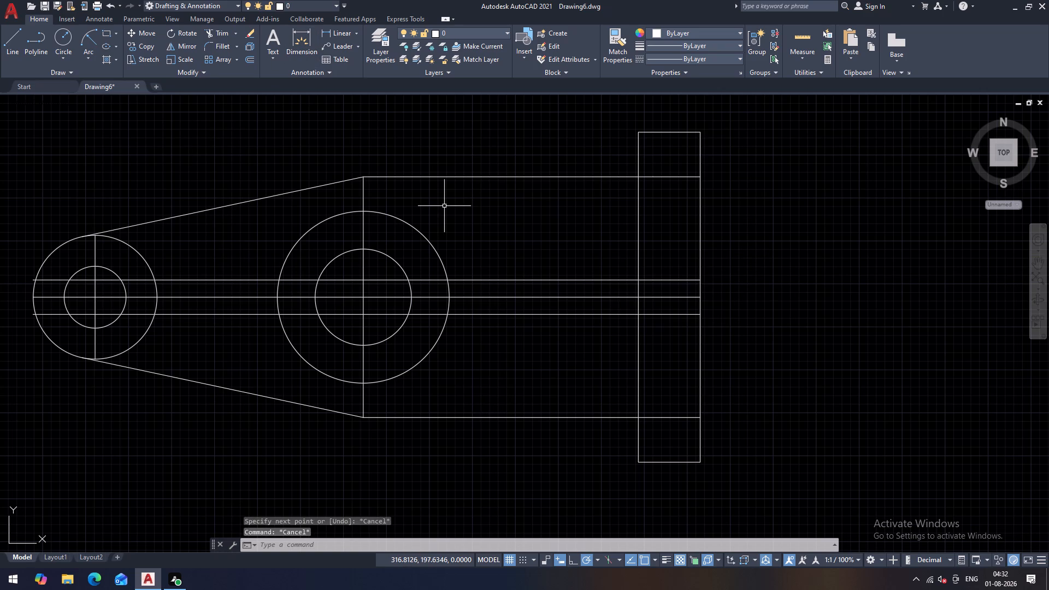
pyautogui.write('TR')
pyautogui.press('space')
pyautogui.press('space')
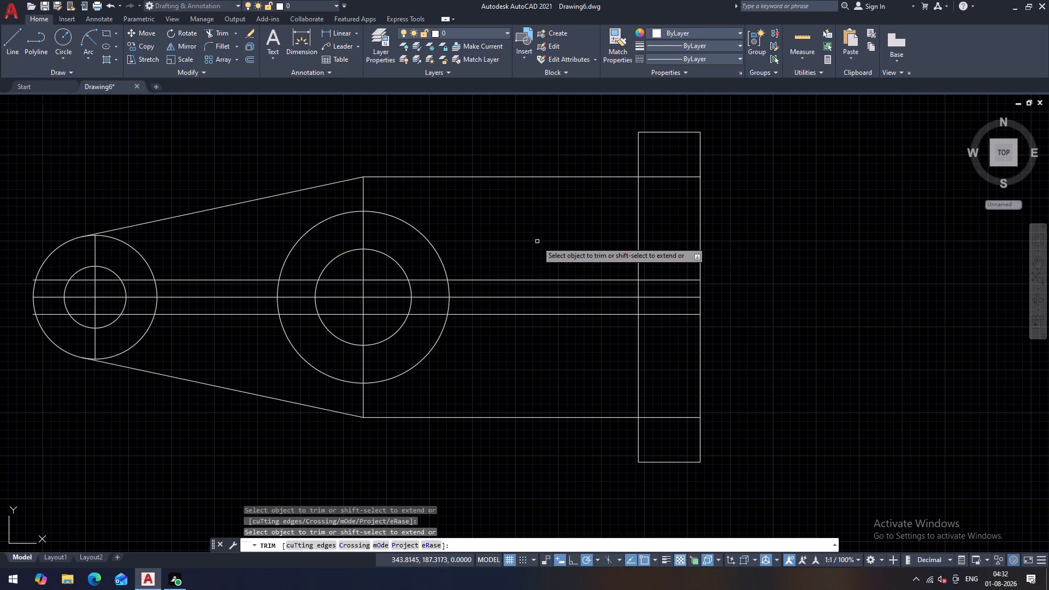
pyautogui.moveTo(660, 255); pyautogui.dragTo(687, 373)
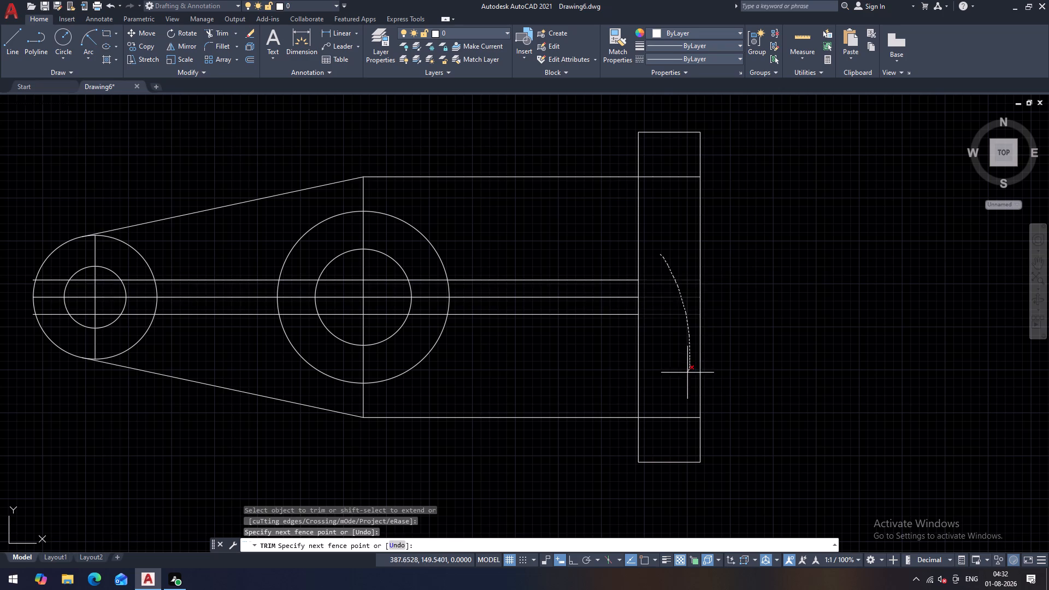
pyautogui.moveTo(687, 373); pyautogui.dragTo(687, 373)
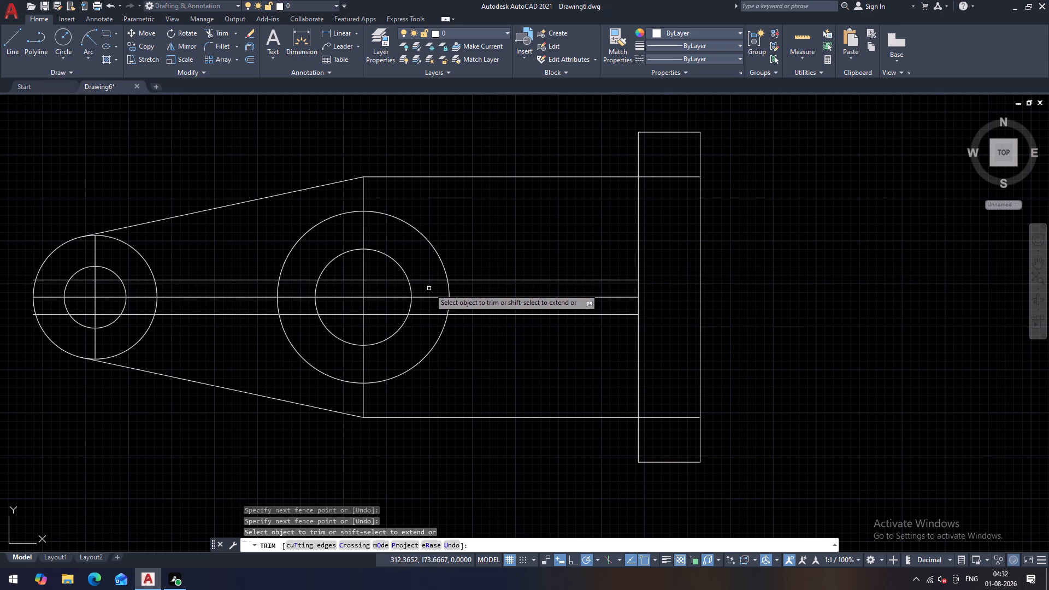
pyautogui.moveTo(417, 264); pyautogui.dragTo(426, 333)
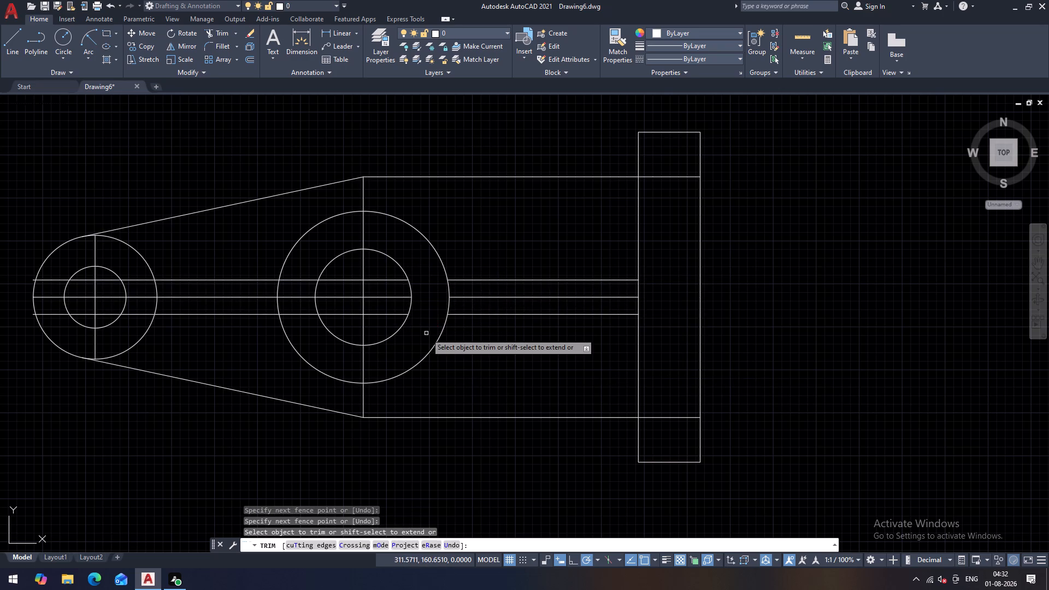
pyautogui.press('Escape')
# Delete the three leftover horizontals crossing both circle pairs and the vertical centre line of the radius 18 circle.
pyautogui.click(391, 279)
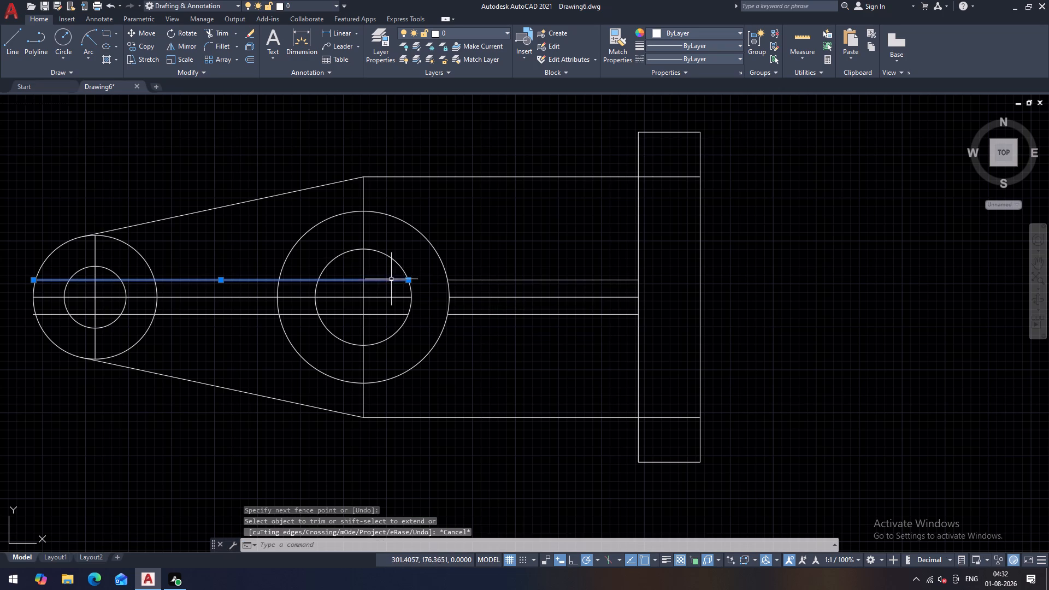
pyautogui.click(380, 296)
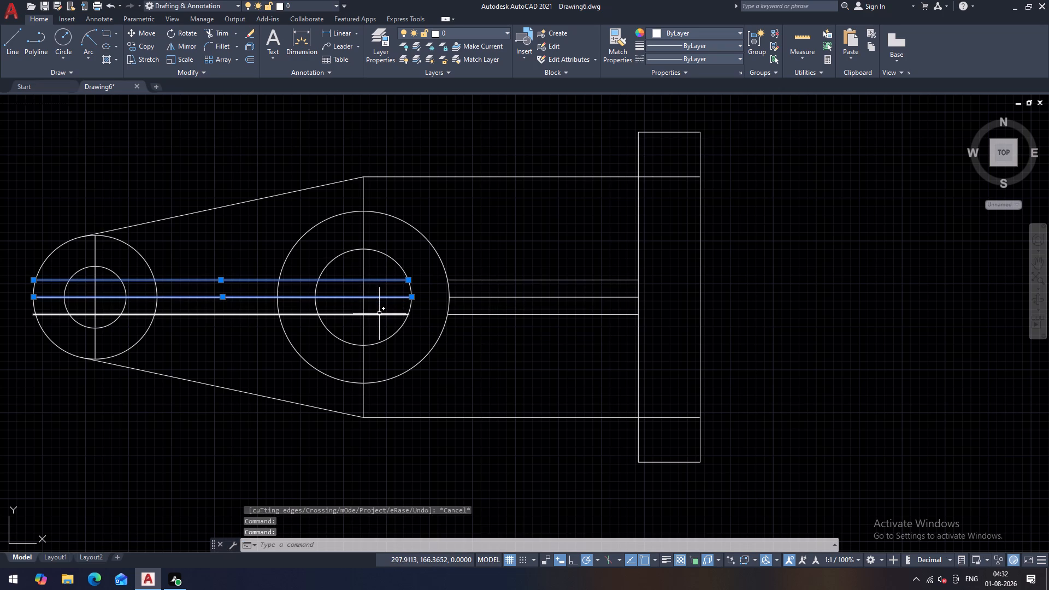
pyautogui.click(379, 314)
pyautogui.press('Delete')
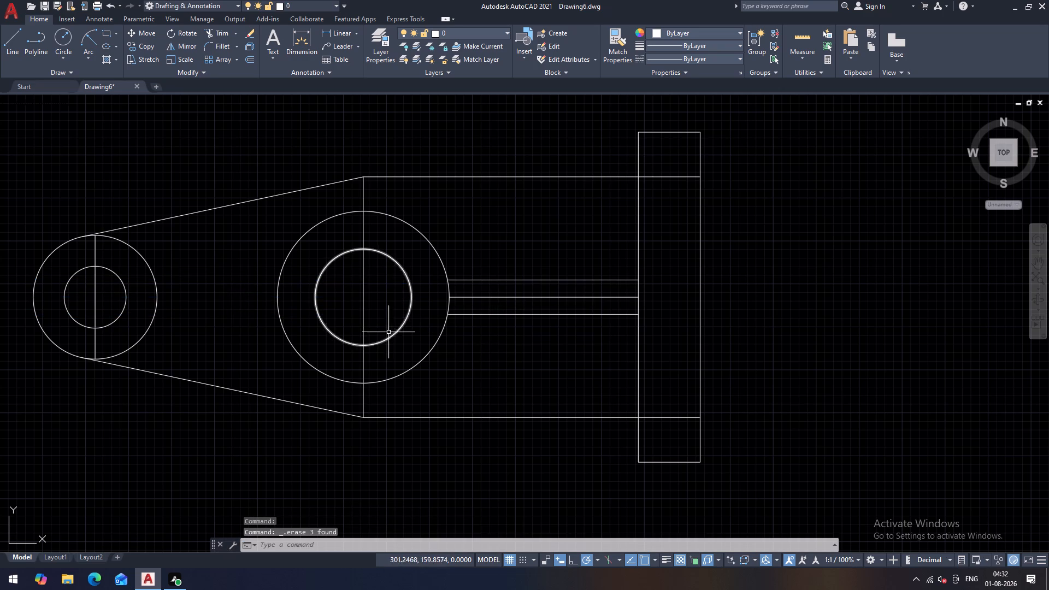
pyautogui.click(95, 312)
pyautogui.press('Delete')
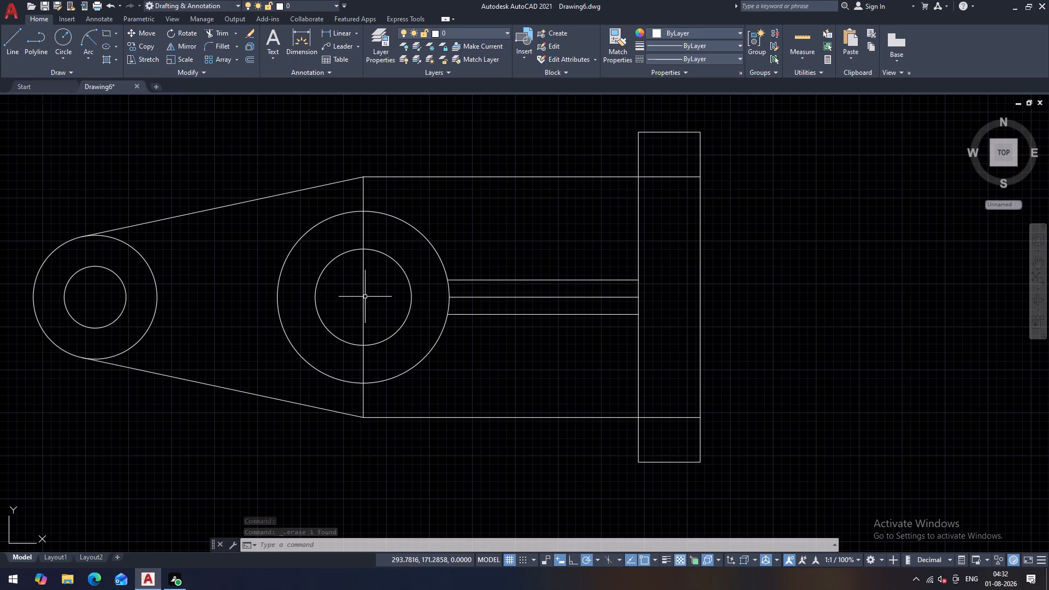
# Trim the central vertical outside the diameter 50 circle and the radius 18 circle's inner arc between the tangent lines.
pyautogui.write('TR')
pyautogui.press('space')
pyautogui.press('space')
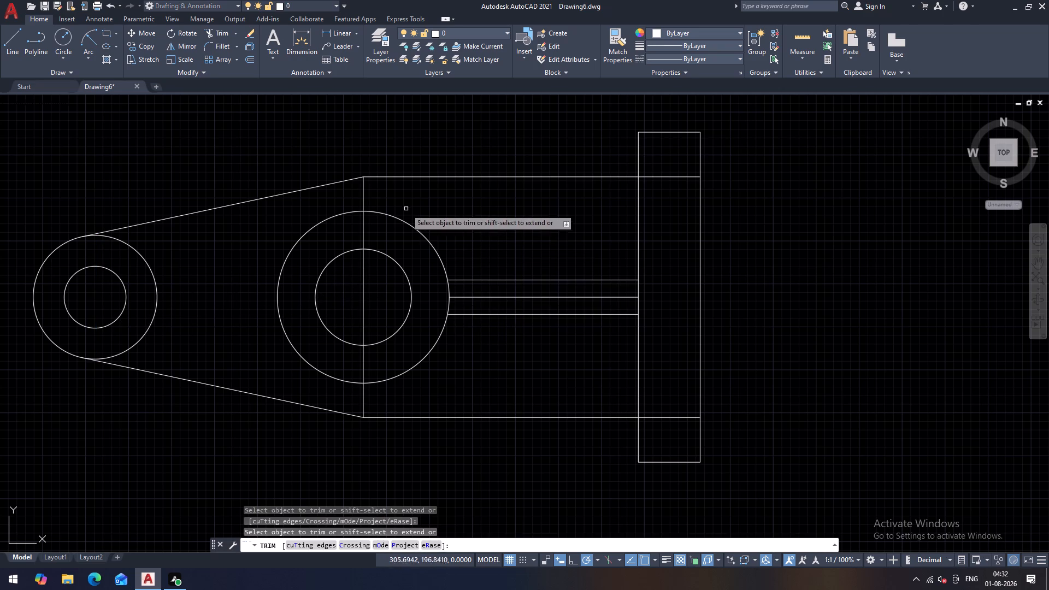
pyautogui.moveTo(399, 199); pyautogui.dragTo(332, 197)
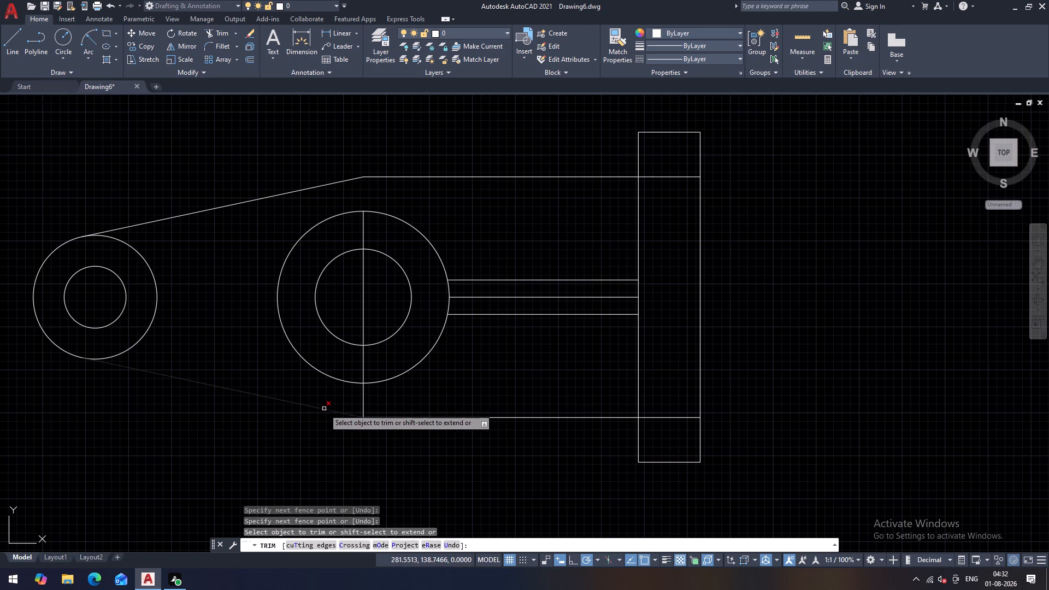
pyautogui.moveTo(335, 394); pyautogui.dragTo(398, 406)
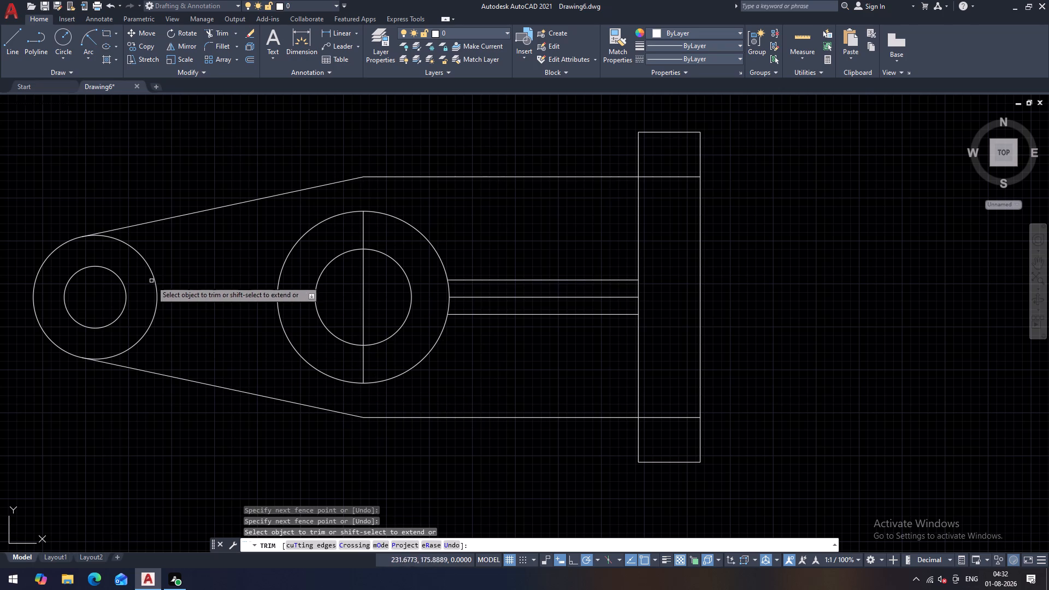
pyautogui.click(153, 279)
# Trim the two outer horizontals of the plan view where they run inside the upright.
pyautogui.scroll(-2, 234, 314)
pyautogui.moveTo(300, 334); pyautogui.dragTo(305, 332, button='middle')
pyautogui.scroll(1, 281, 317)
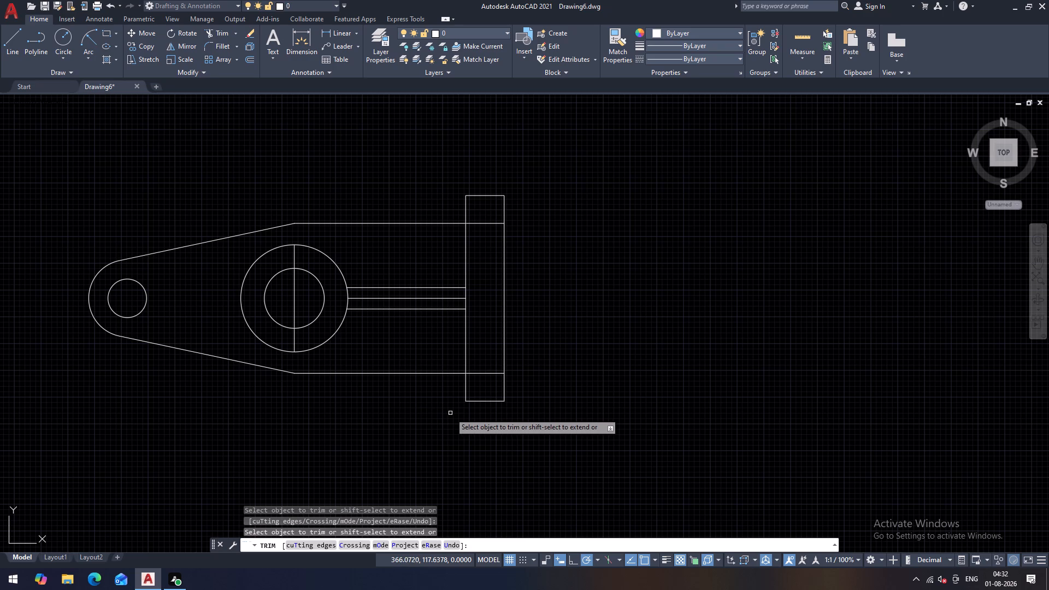
pyautogui.click(482, 373)
pyautogui.click(484, 221)
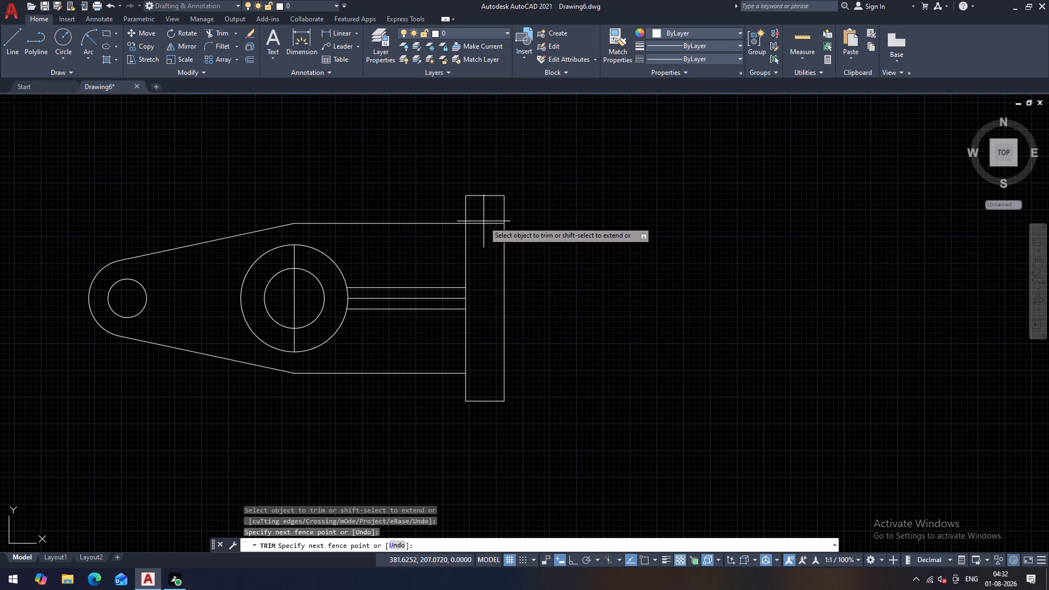
pyautogui.click(484, 233)
pyautogui.press('Escape')
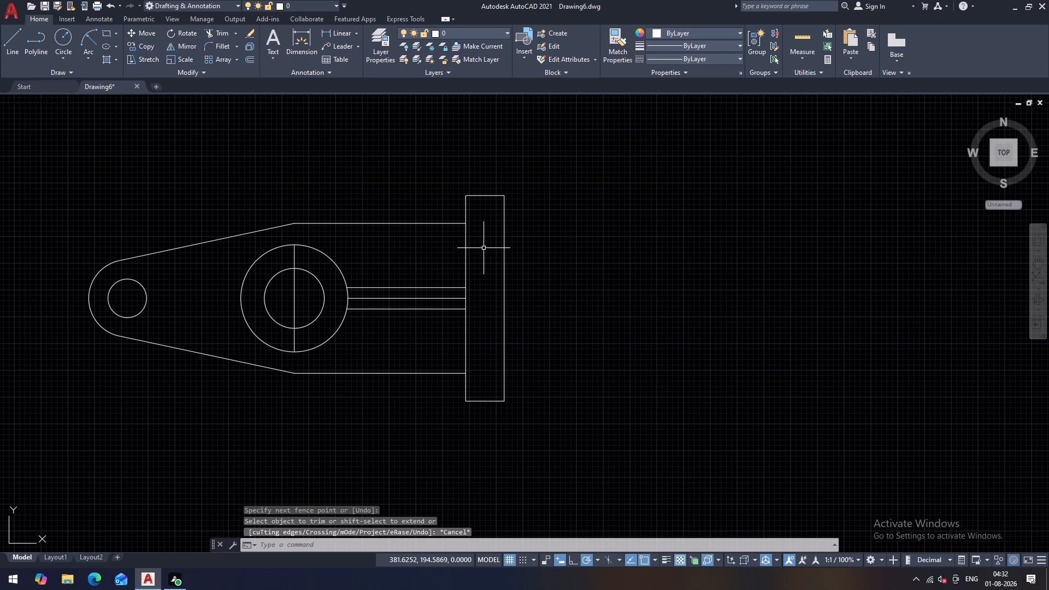
# Fillet the upper and lower corners between the arm's outer horizontals and the upright's inner edge with radius 13.
pyautogui.write('F R')
pyautogui.press('space')
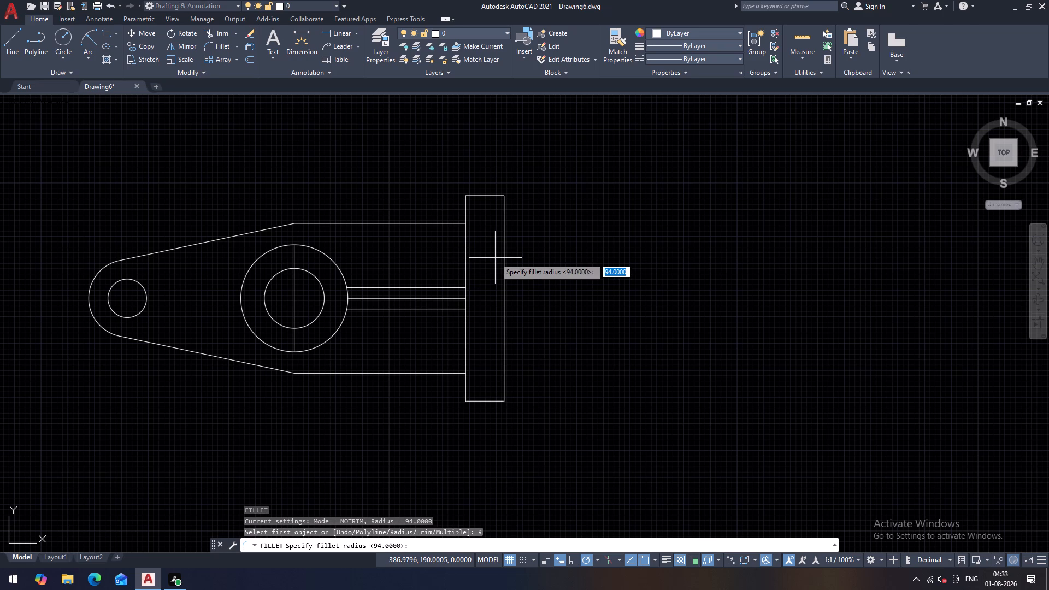
pyautogui.write('13')
pyautogui.press('Return')
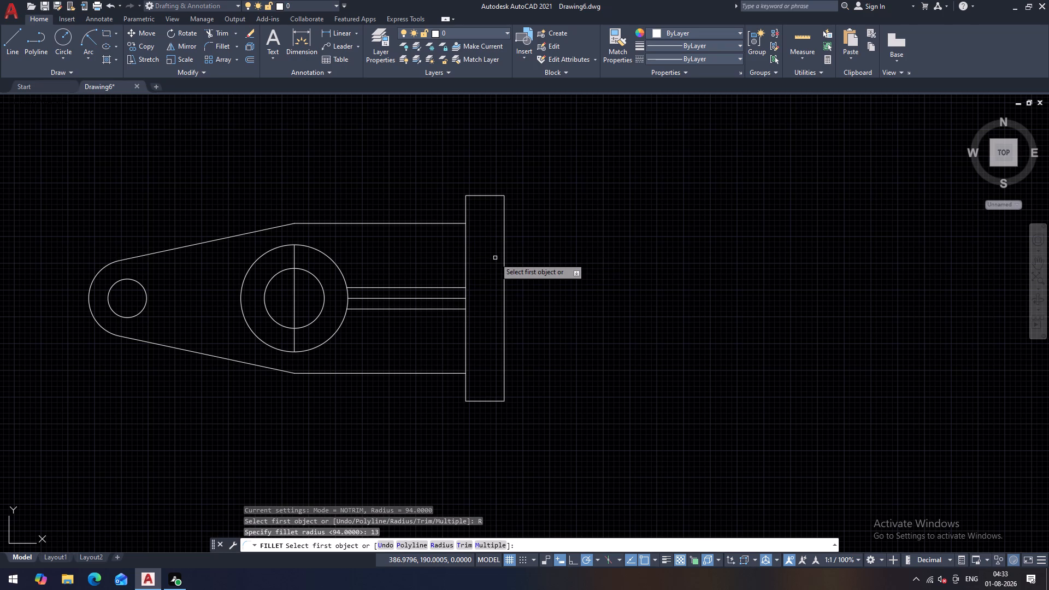
pyautogui.click(444, 223)
pyautogui.click(467, 208)
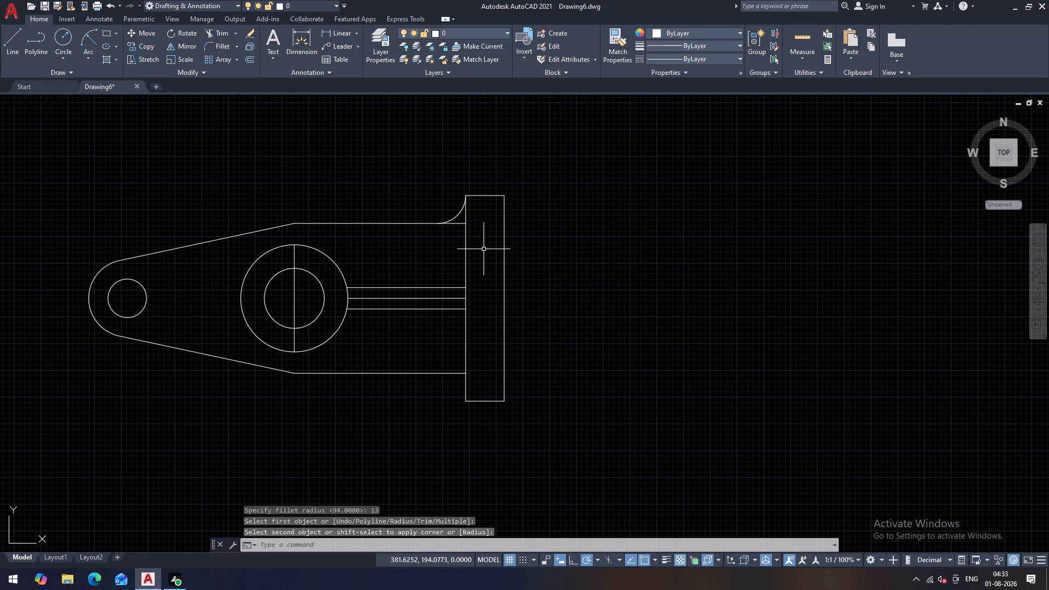
pyautogui.press('space')
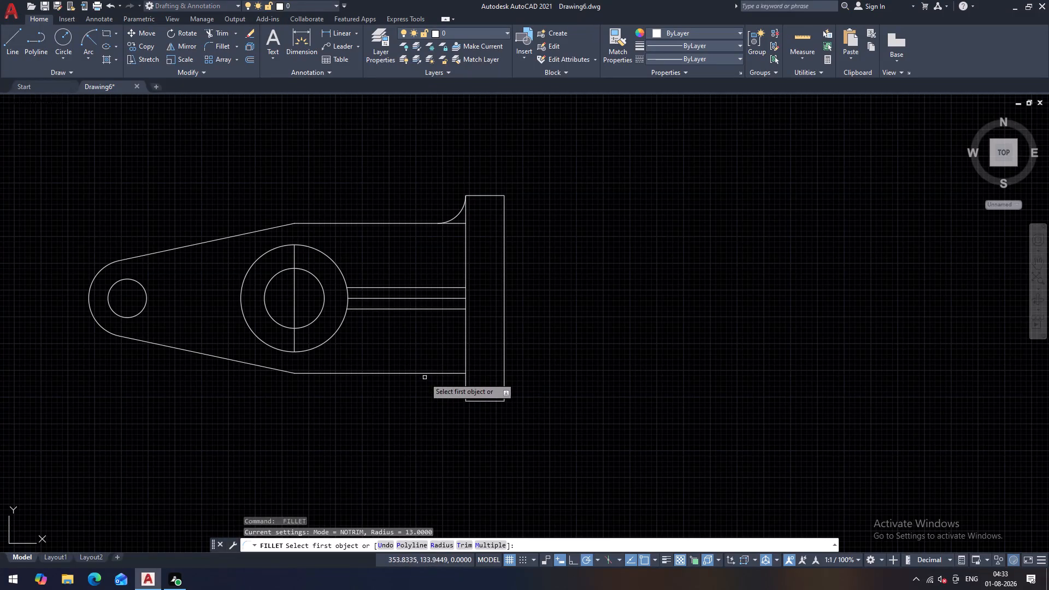
pyautogui.click(433, 374)
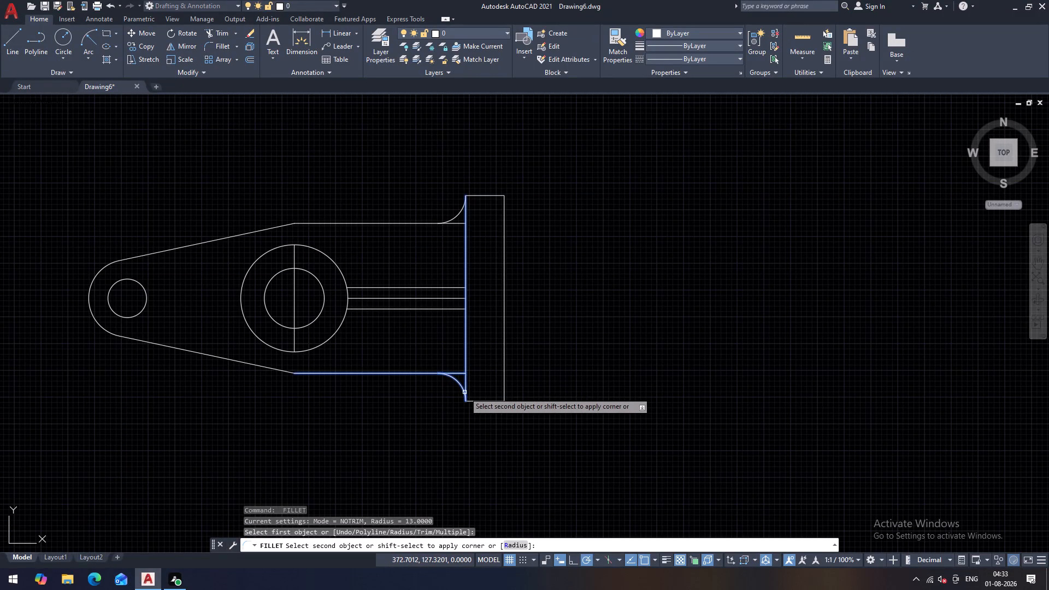
pyautogui.click(464, 392)
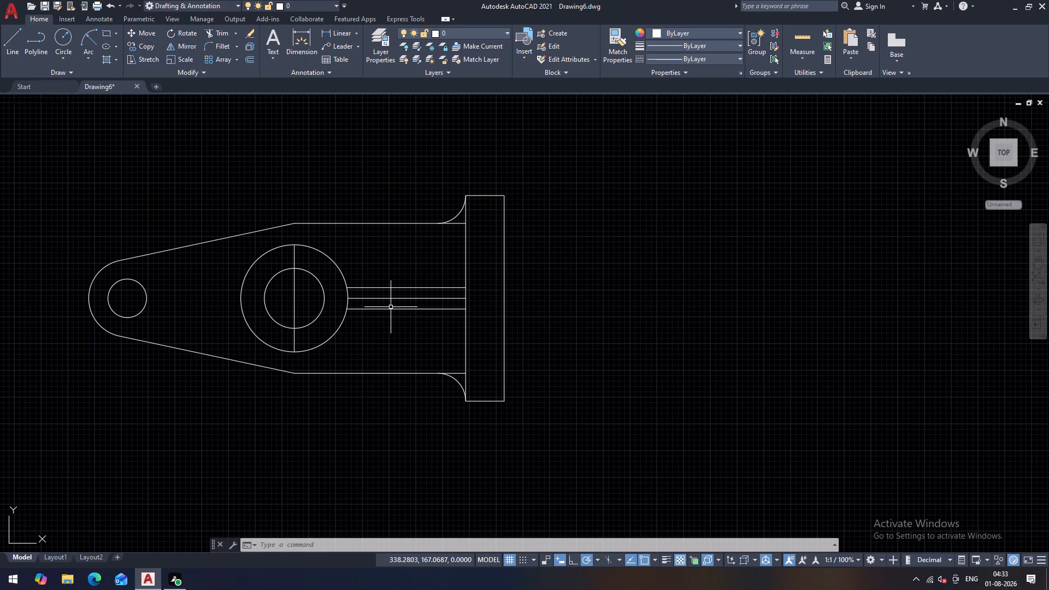
# Extend the middle horizontal through the diameter 28 circle to the far side of the diameter 50 circle.
pyautogui.write('EX')
pyautogui.press('space')
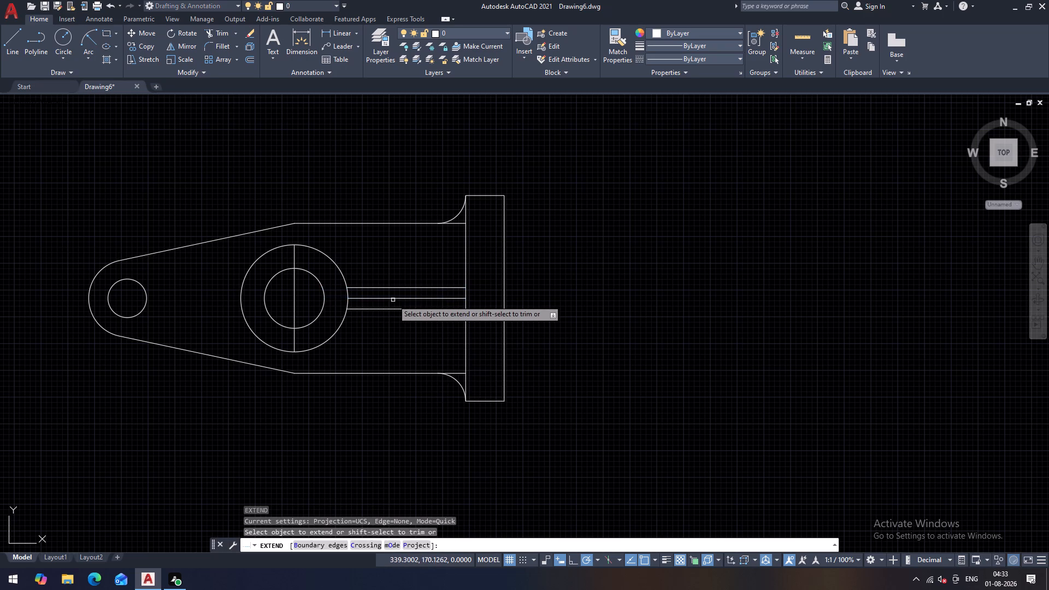
pyautogui.click(393, 299)
pyautogui.click(339, 299)
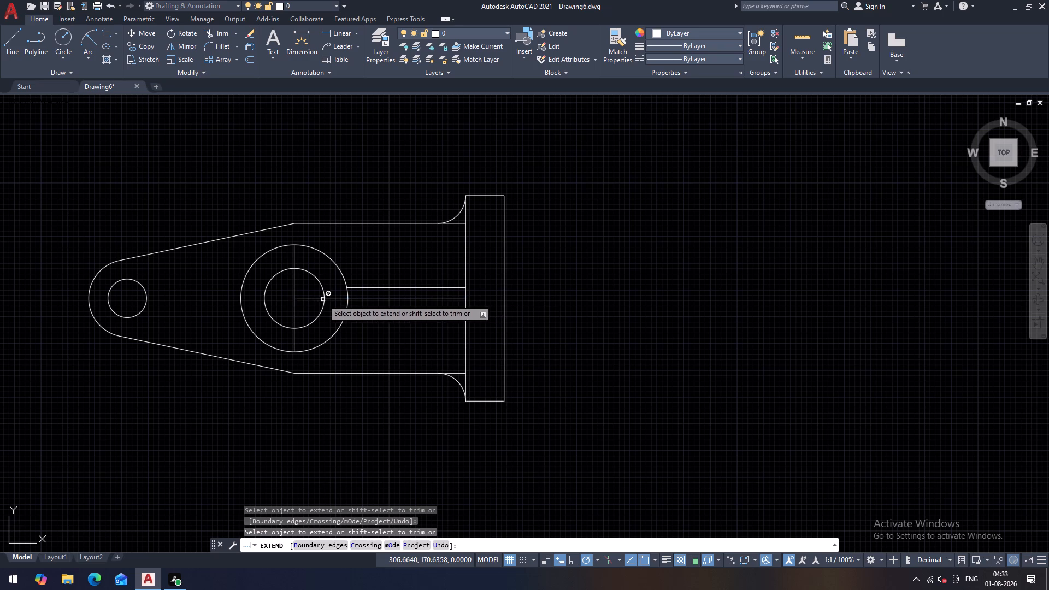
pyautogui.click(316, 299)
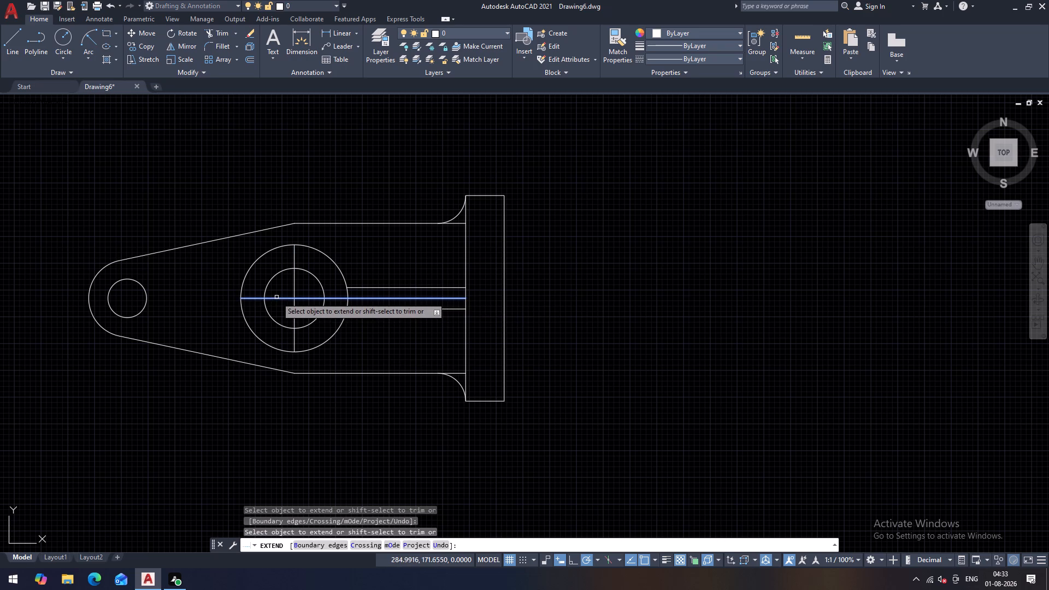
pyautogui.click(276, 297)
pyautogui.press('Escape')
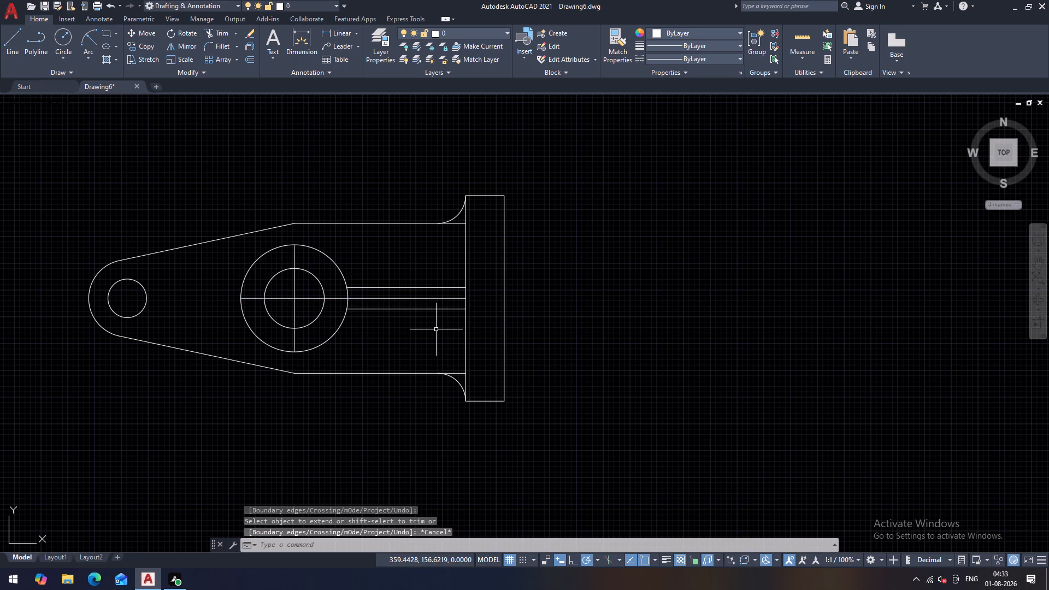
# Trim the middle horizontal between the two rib lines, from the diameter 50 circle to the upright.
pyautogui.press('t')
pyautogui.write('R')
pyautogui.press('space')
pyautogui.press('space')
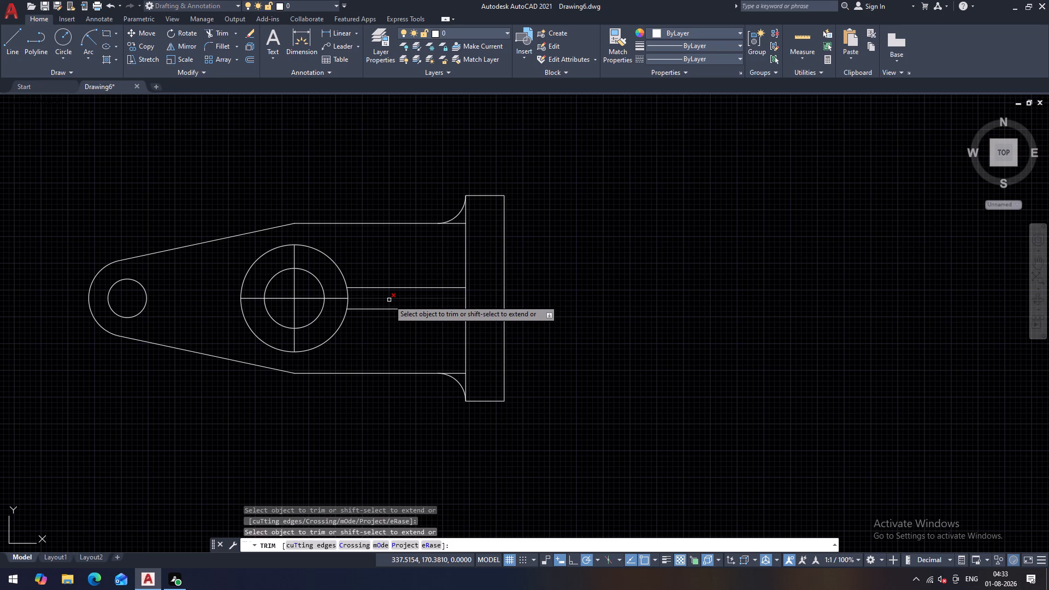
pyautogui.click(389, 300)
pyautogui.press('Escape')
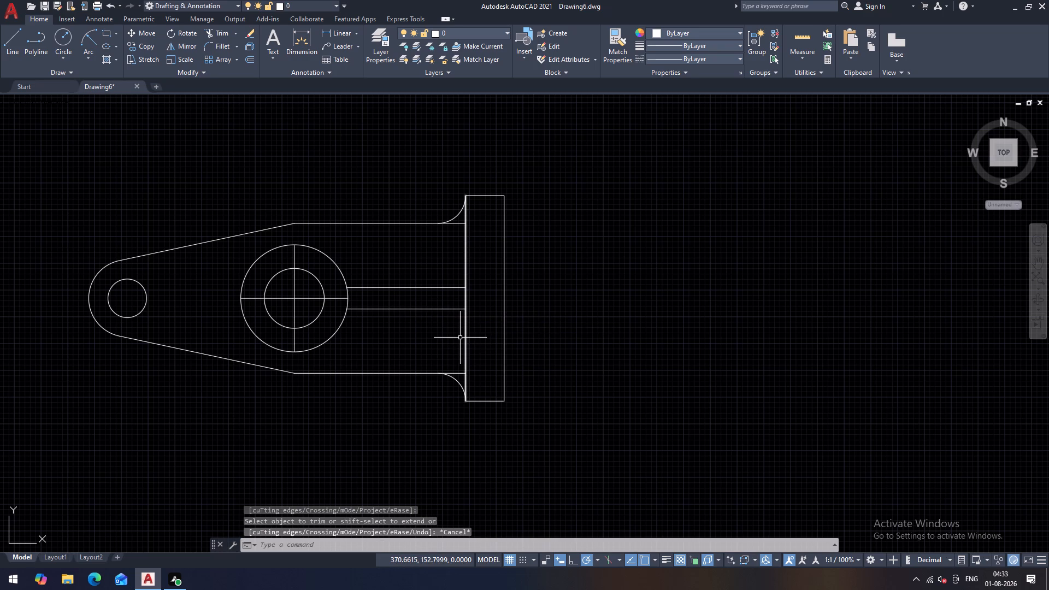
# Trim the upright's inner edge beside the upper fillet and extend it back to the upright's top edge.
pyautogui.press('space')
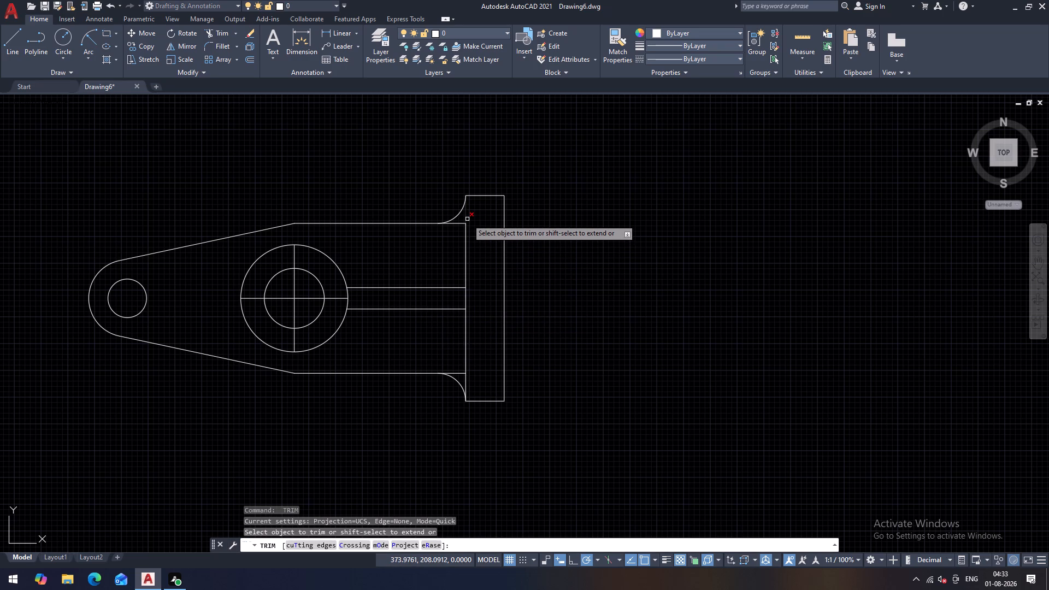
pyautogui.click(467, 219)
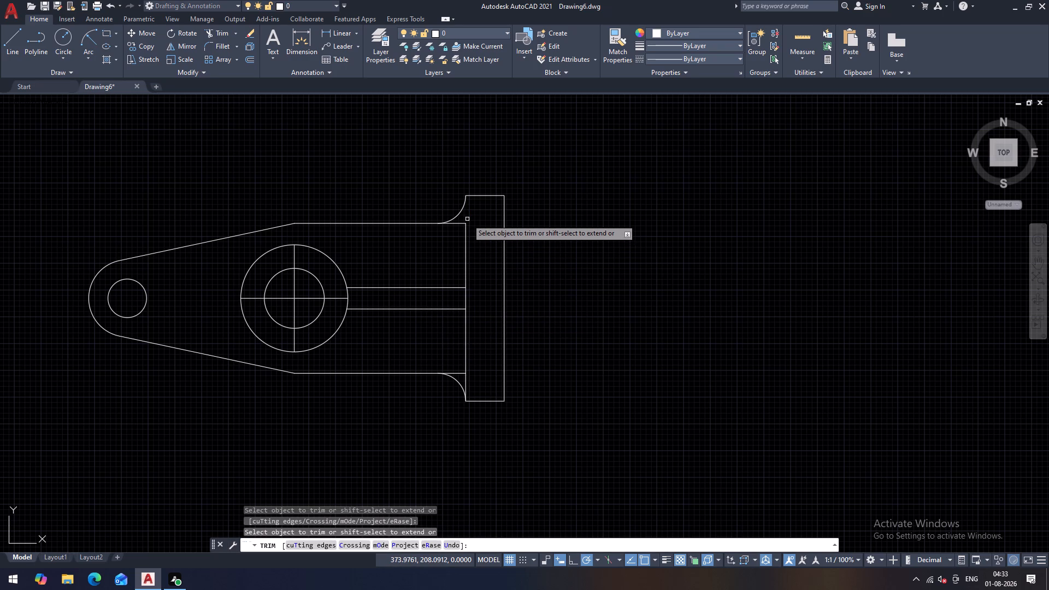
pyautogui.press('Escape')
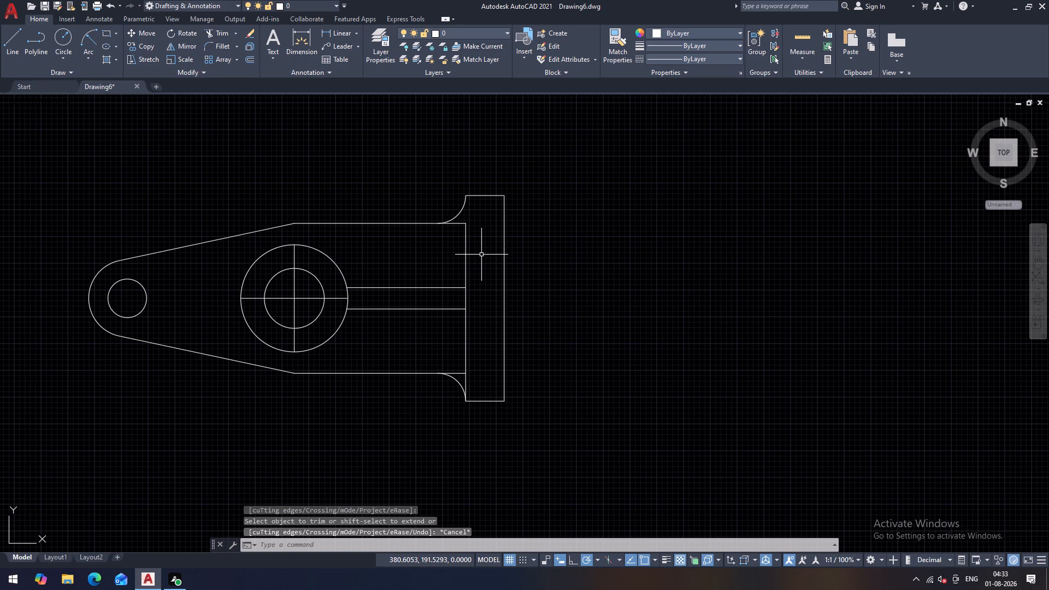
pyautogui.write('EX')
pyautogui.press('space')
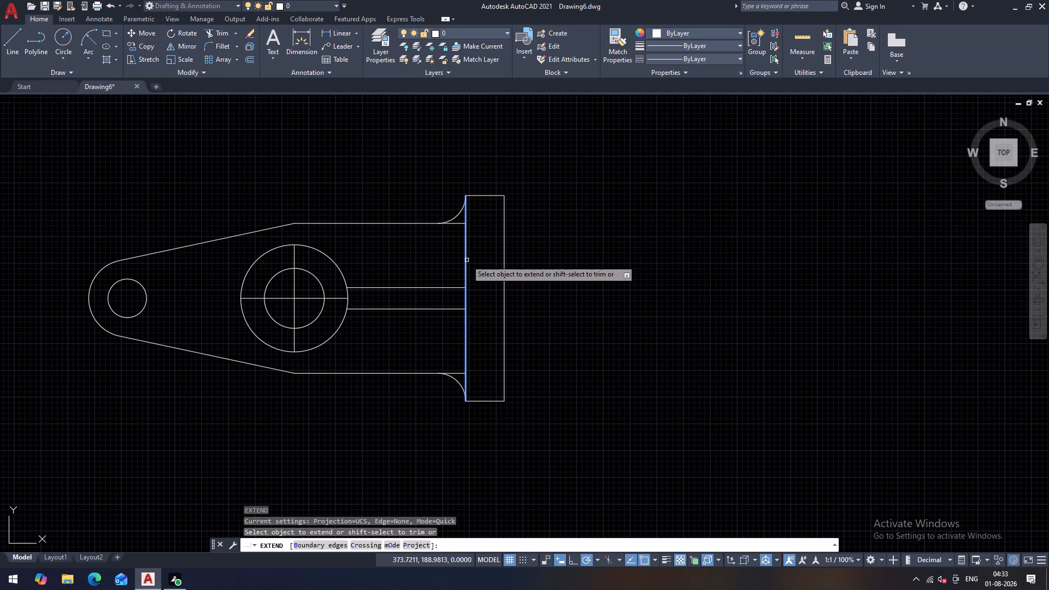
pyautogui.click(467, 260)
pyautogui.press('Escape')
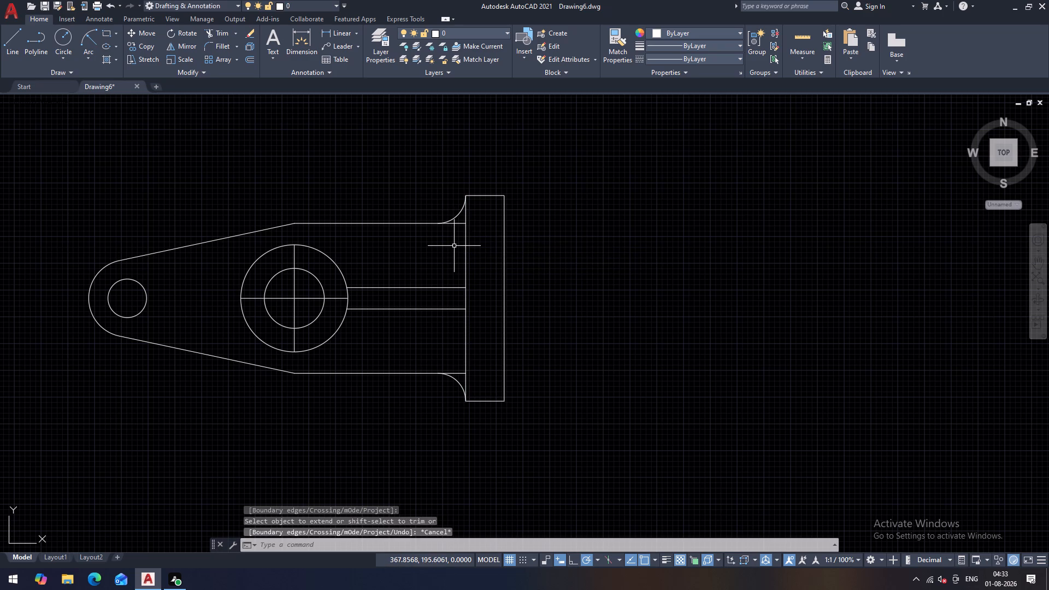
# Trim the leftover ends of the arm's outer horizontals between the radius 13 fillets and the upright.
pyautogui.write('TR')
pyautogui.press('space')
pyautogui.press('space')
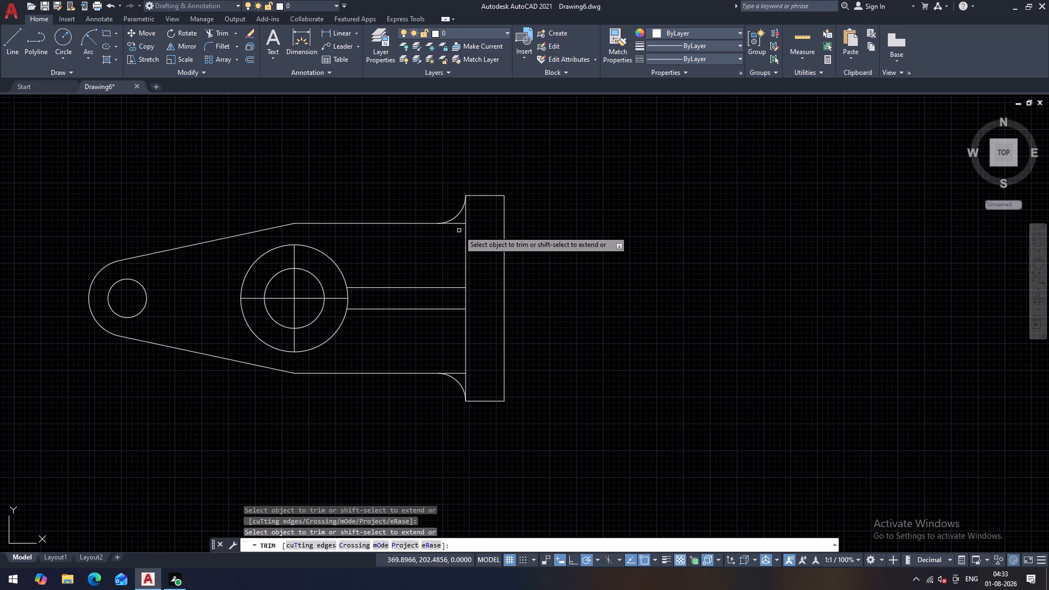
pyautogui.click(458, 224)
pyautogui.scroll(2, 428, 243)
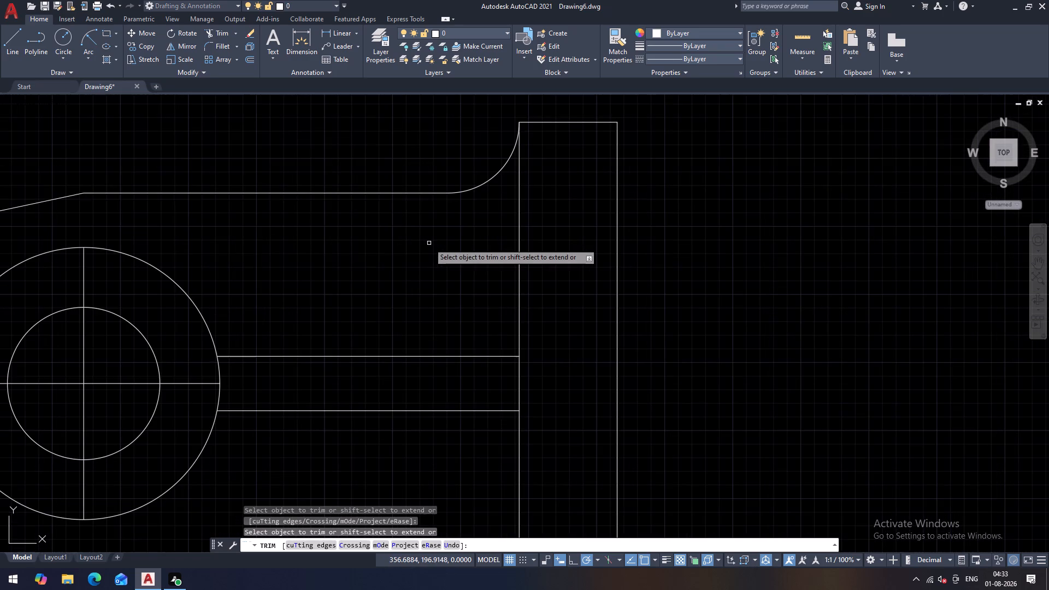
pyautogui.scroll(-3, 441, 245)
pyautogui.scroll(2, 458, 344)
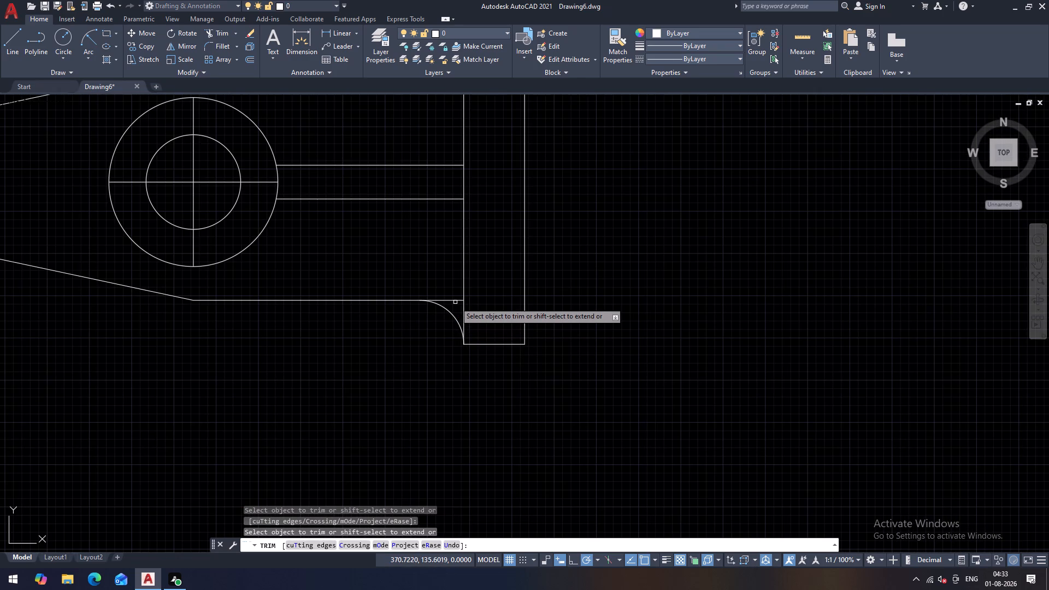
pyautogui.click(455, 302)
pyautogui.scroll(-2, 451, 304)
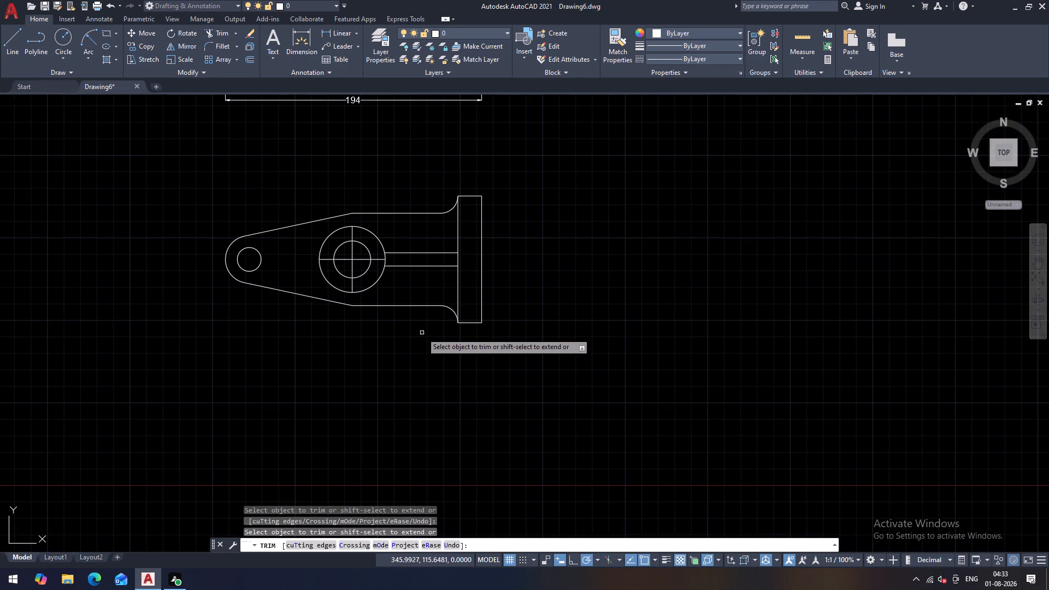
pyautogui.moveTo(311, 343); pyautogui.dragTo(331, 370, button='middle')
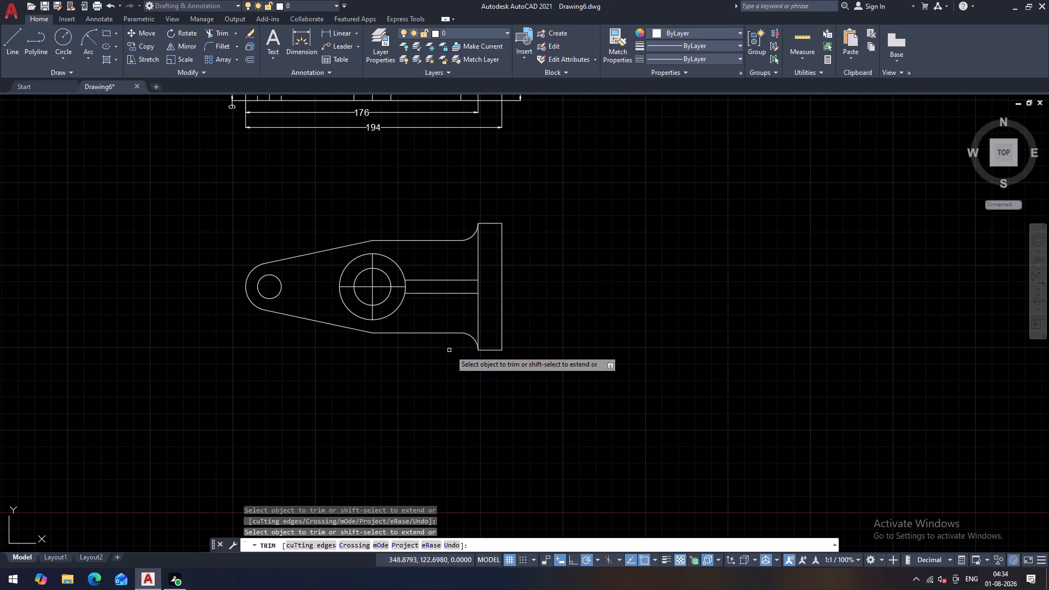
pyautogui.press('Escape')
# Match the properties of the front view's centre line in the upright onto both lines crossing the diameter 50 circle.
pyautogui.moveTo(465, 339); pyautogui.dragTo(463, 398, button='middle')
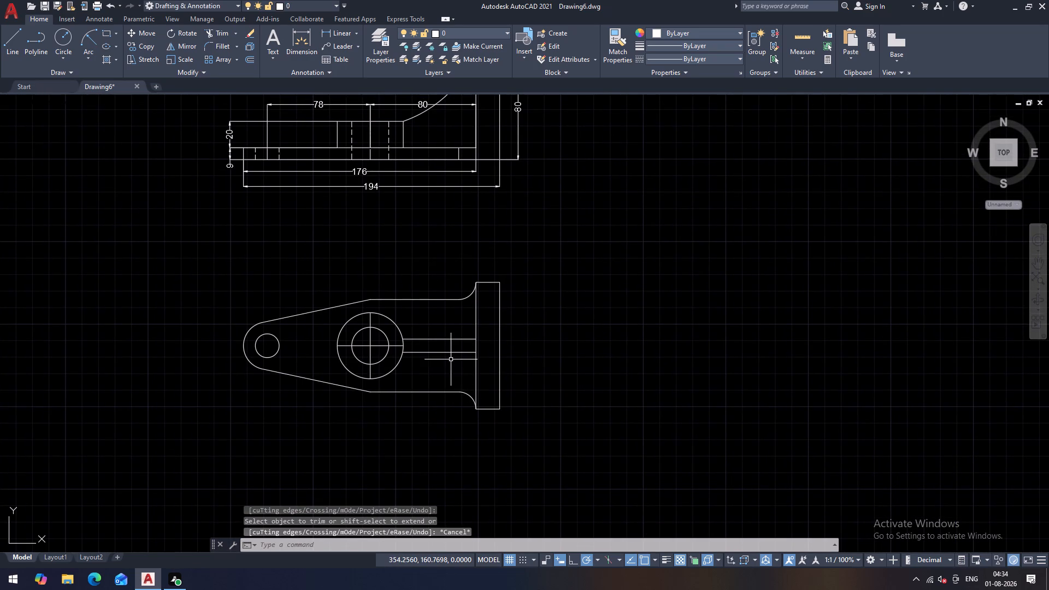
pyautogui.press('m')
pyautogui.write('A')
pyautogui.press('space')
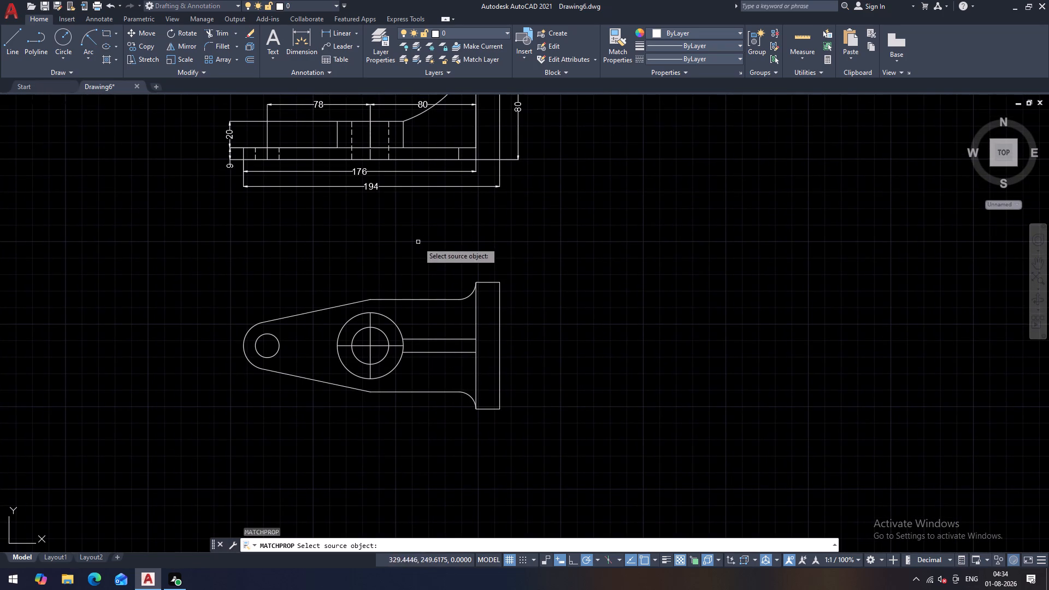
pyautogui.moveTo(421, 239); pyautogui.dragTo(390, 295, button='middle')
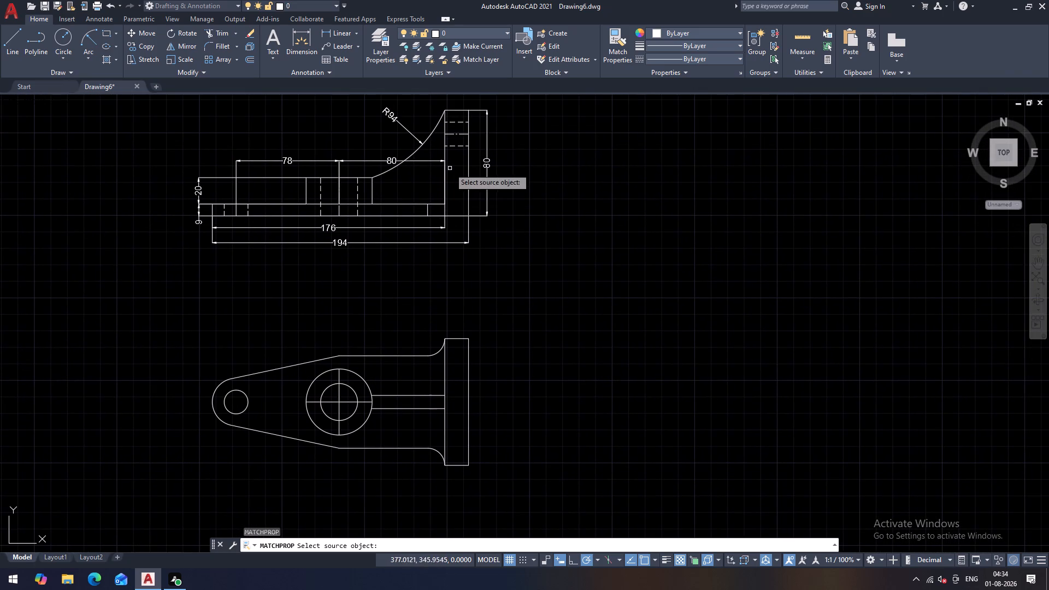
pyautogui.click(462, 135)
pyautogui.scroll(1, 341, 426)
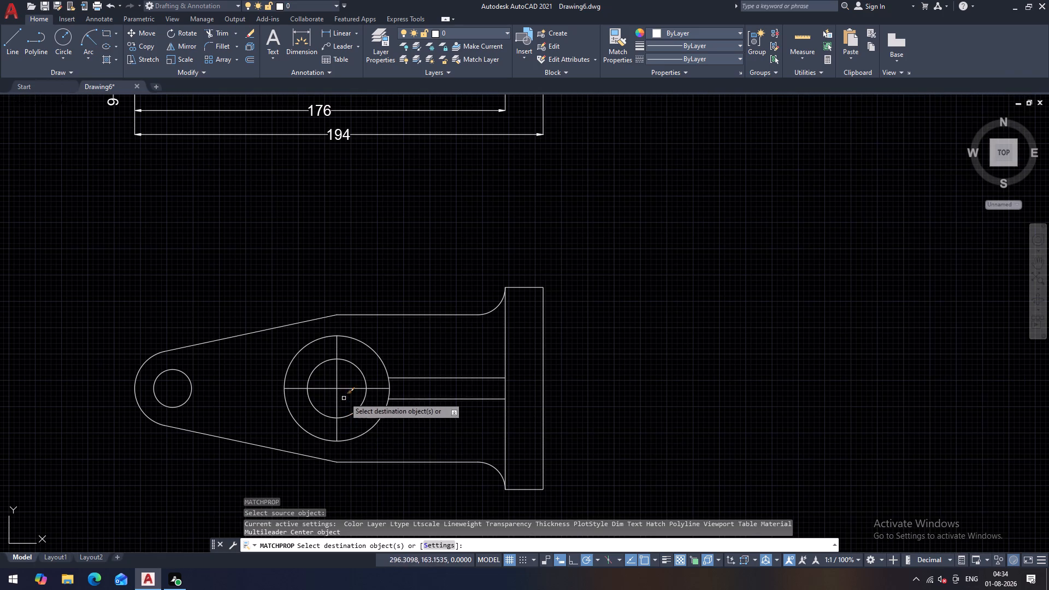
pyautogui.click(349, 388)
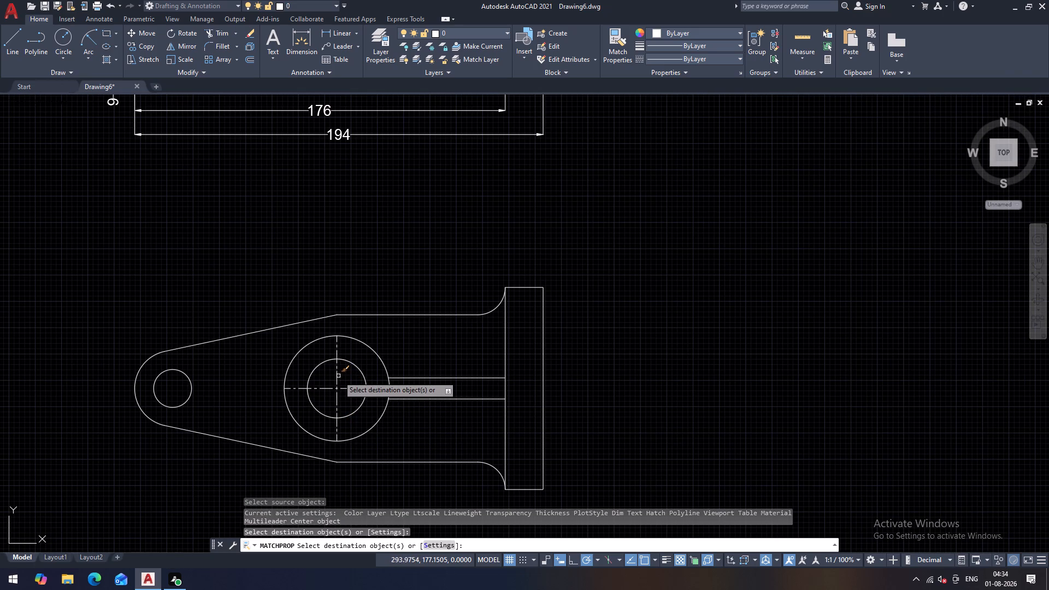
pyautogui.click(338, 376)
pyautogui.scroll(-1, 412, 334)
pyautogui.moveTo(412, 370); pyautogui.dragTo(421, 322, button='middle')
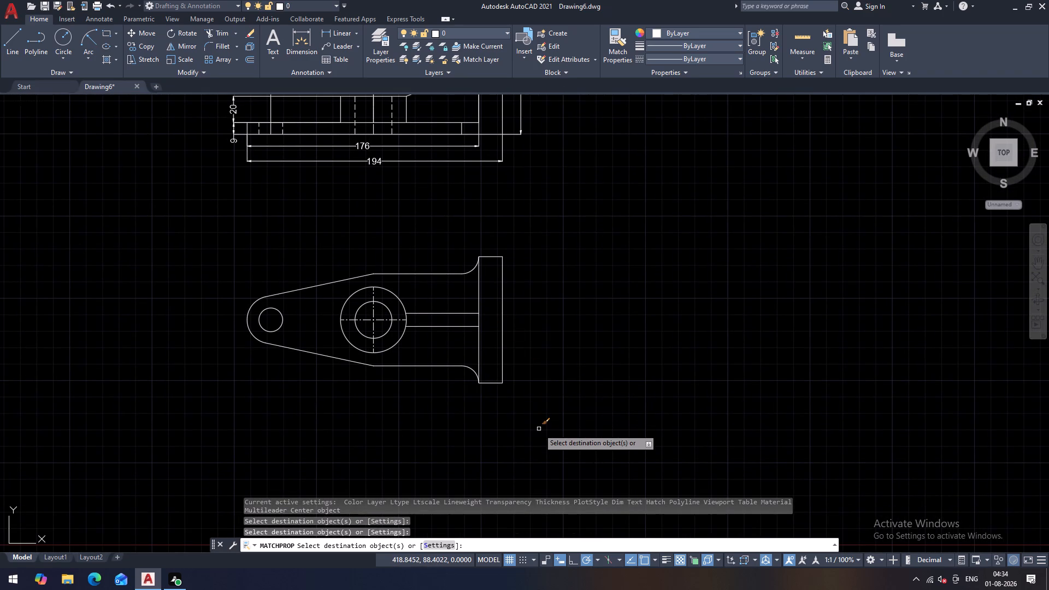
pyautogui.press('Escape')
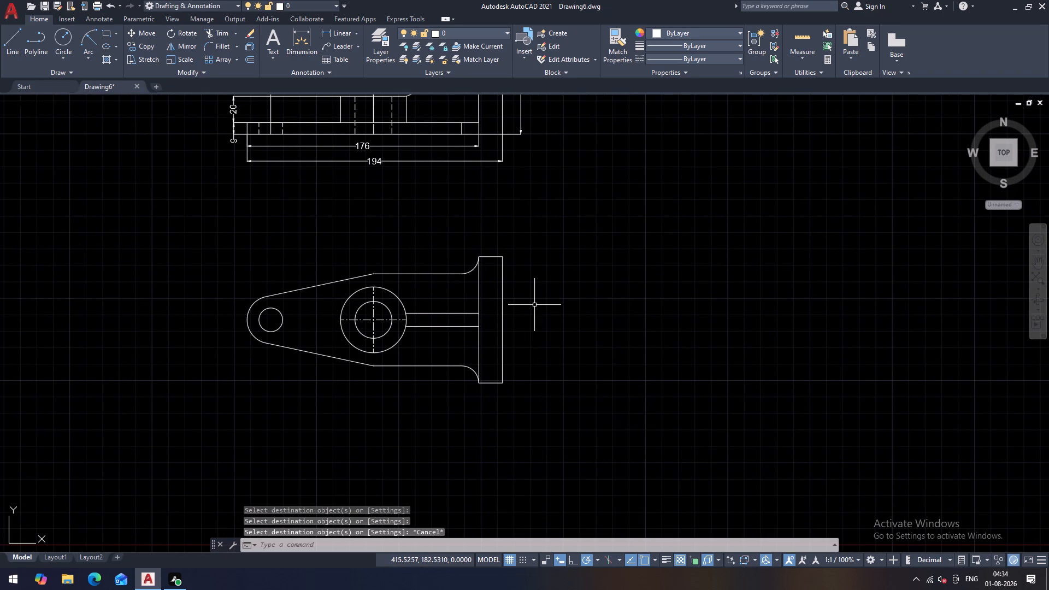
# Draw a horizontal line across the plan view's upright at mid-height, from the inner edge's midpoint to the outer edge.
pyautogui.moveTo(504, 340); pyautogui.dragTo(504, 339, button='middle')
pyautogui.moveTo(504, 339); pyautogui.dragTo(493, 323, button='middle')
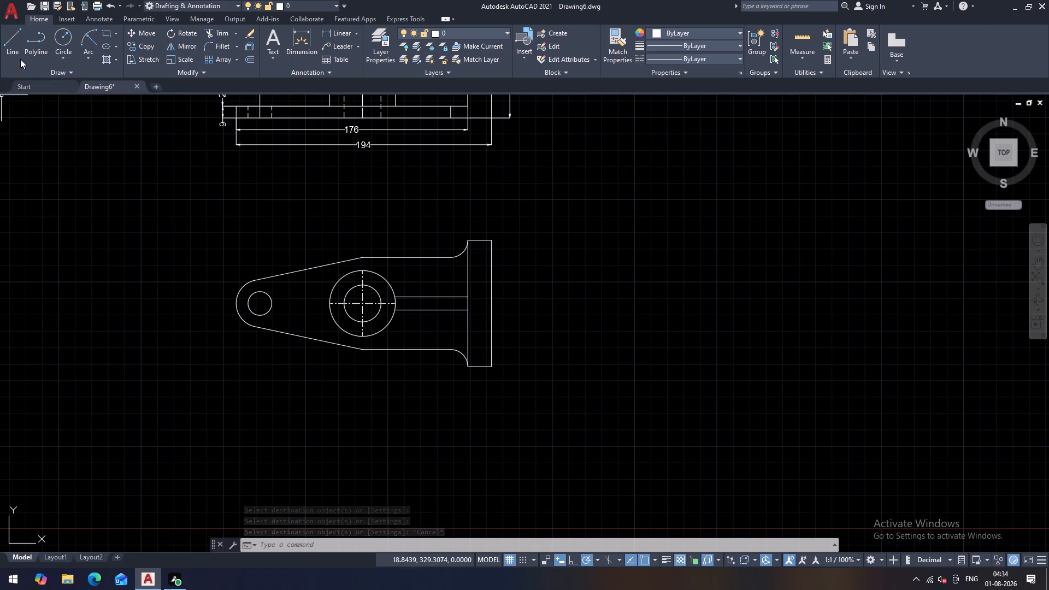
pyautogui.click(19, 38)
pyautogui.scroll(2, 480, 311)
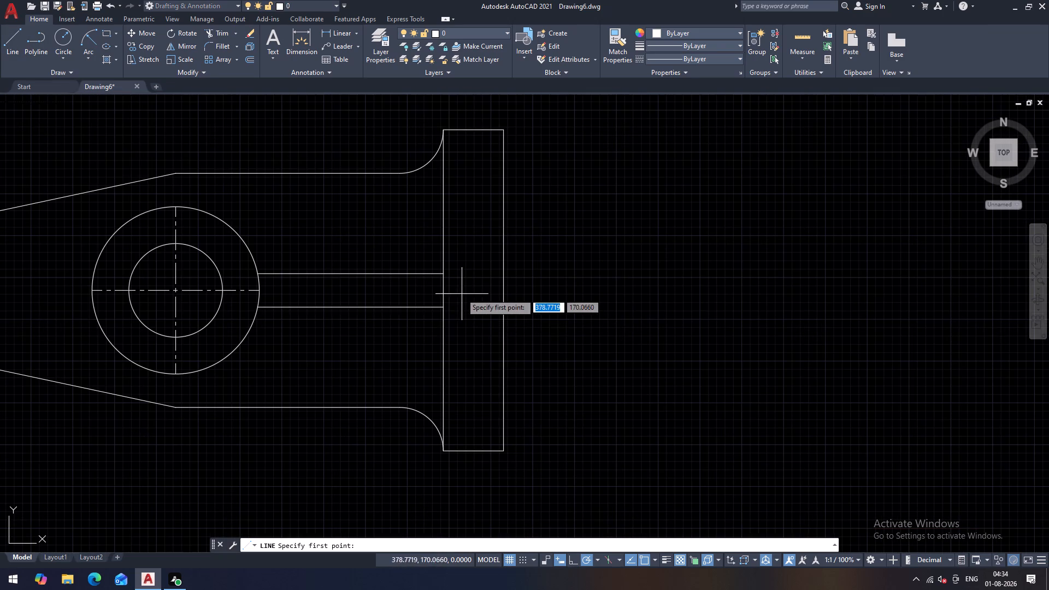
pyautogui.click(441, 290)
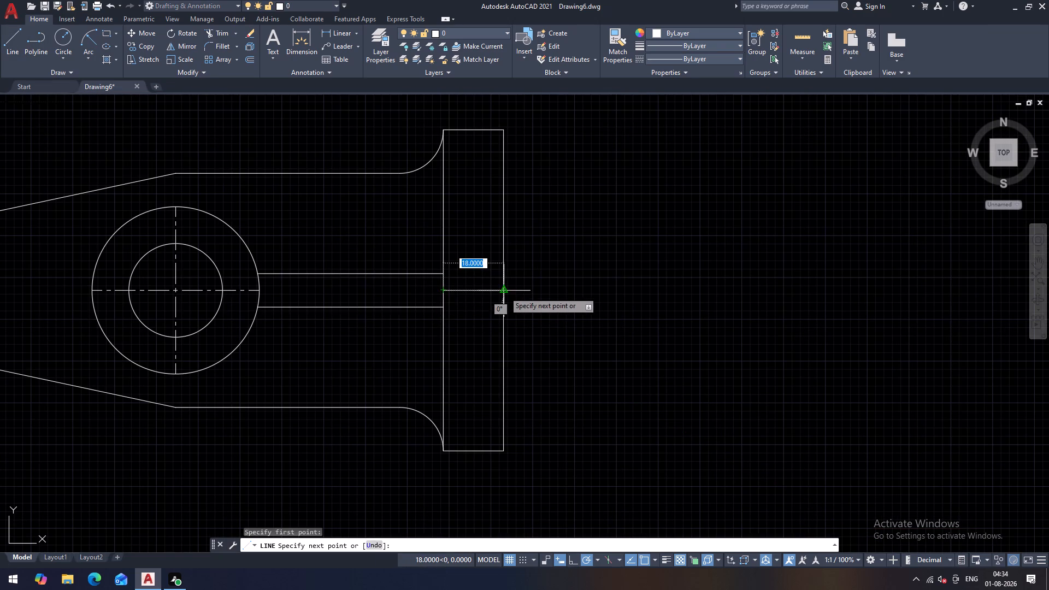
pyautogui.click(504, 292)
pyautogui.press('Escape')
# Offset the upright's middle line by 30 both upward and downward in the plan view.
pyautogui.moveTo(609, 348); pyautogui.dragTo(609, 345, button='middle')
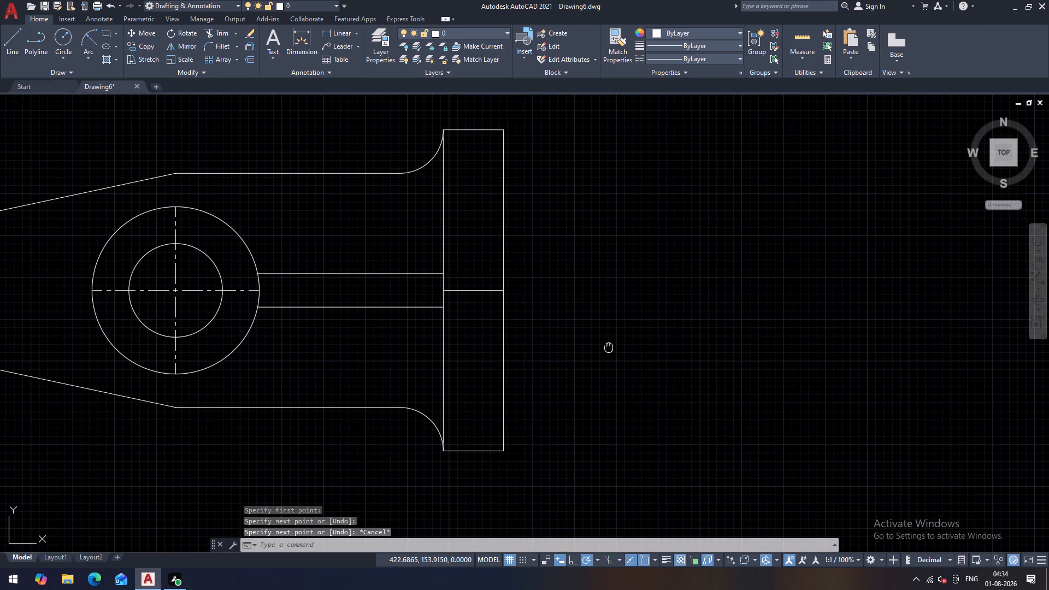
pyautogui.moveTo(609, 345); pyautogui.dragTo(609, 333, button='middle')
pyautogui.write('O')
pyautogui.press('space')
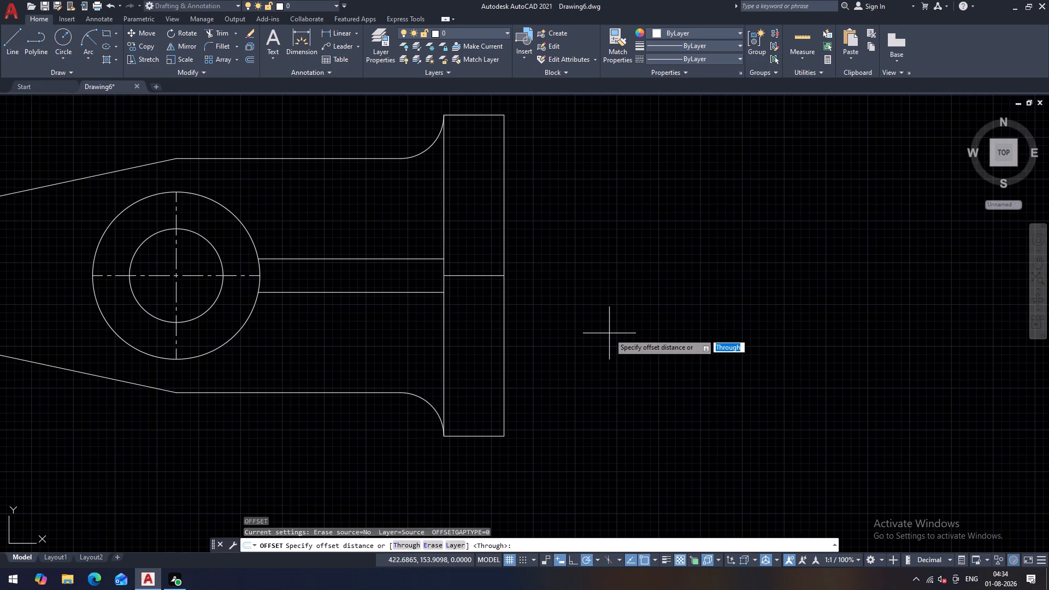
pyautogui.write('30')
pyautogui.press('Return')
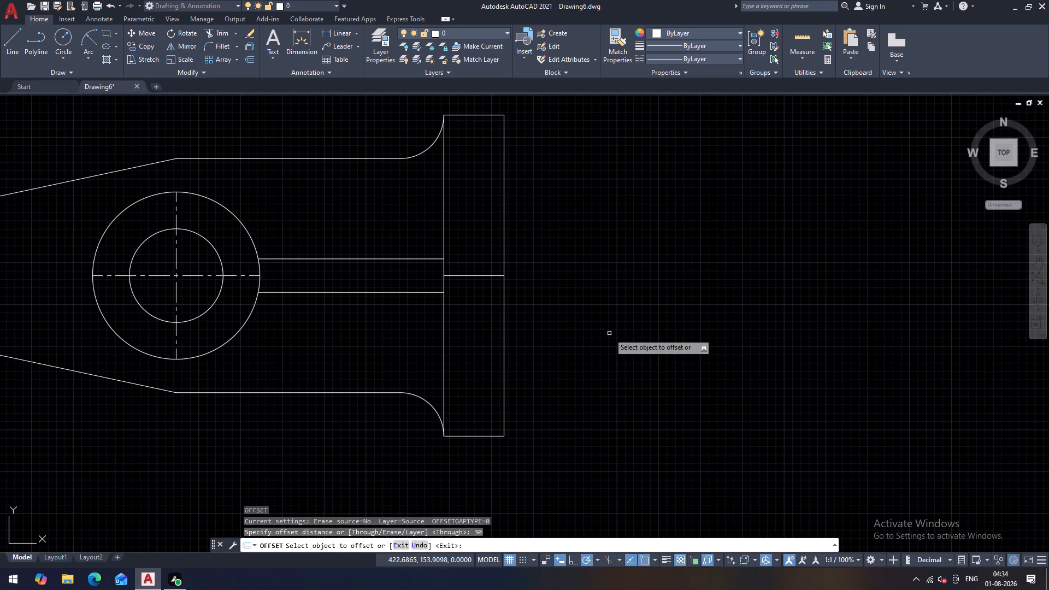
pyautogui.click(463, 274)
pyautogui.click(462, 238)
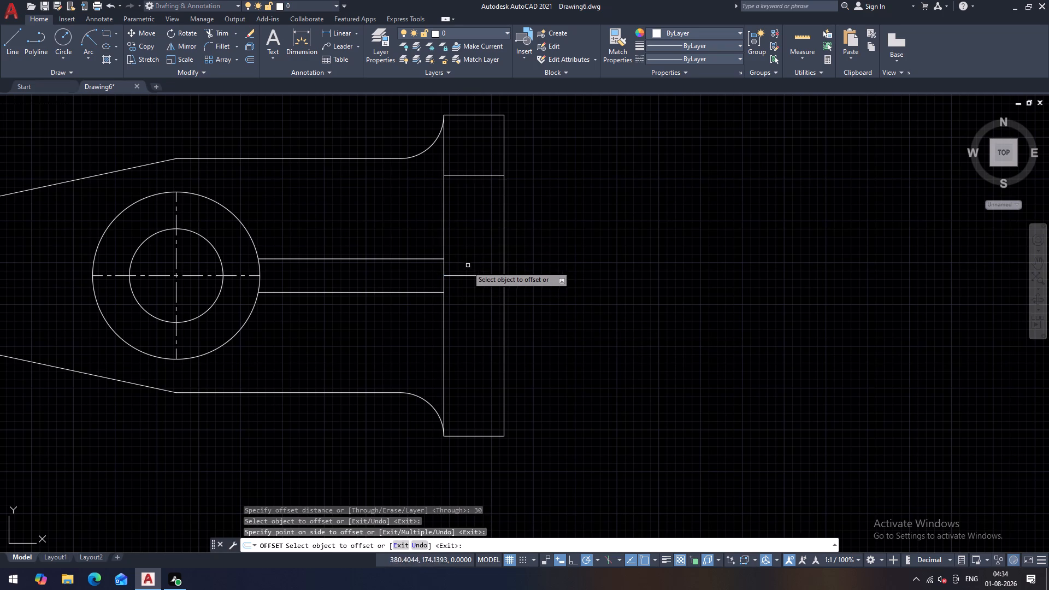
pyautogui.click(469, 276)
pyautogui.click(472, 339)
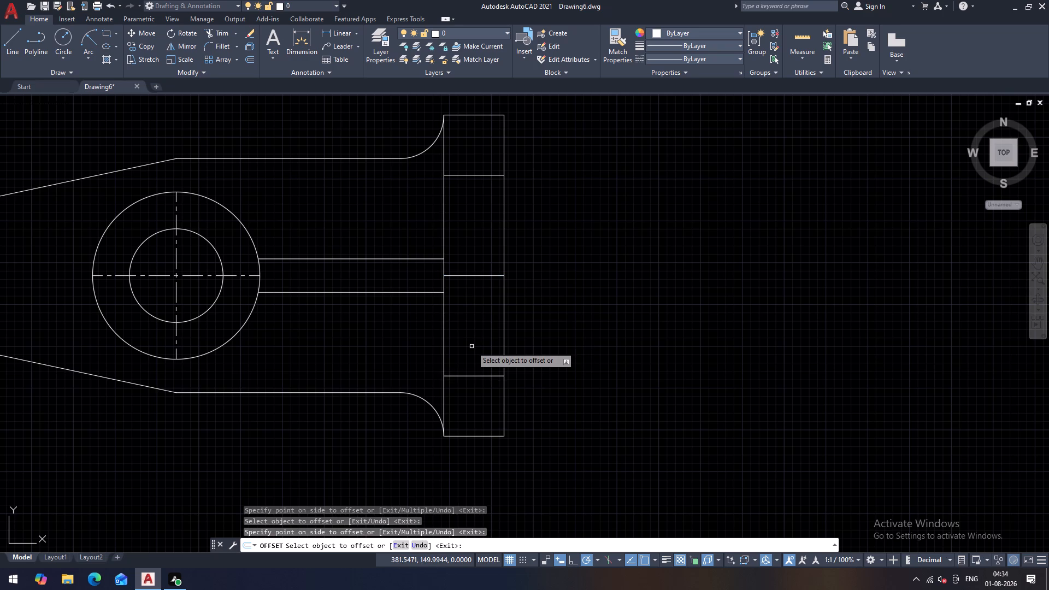
pyautogui.press('Escape')
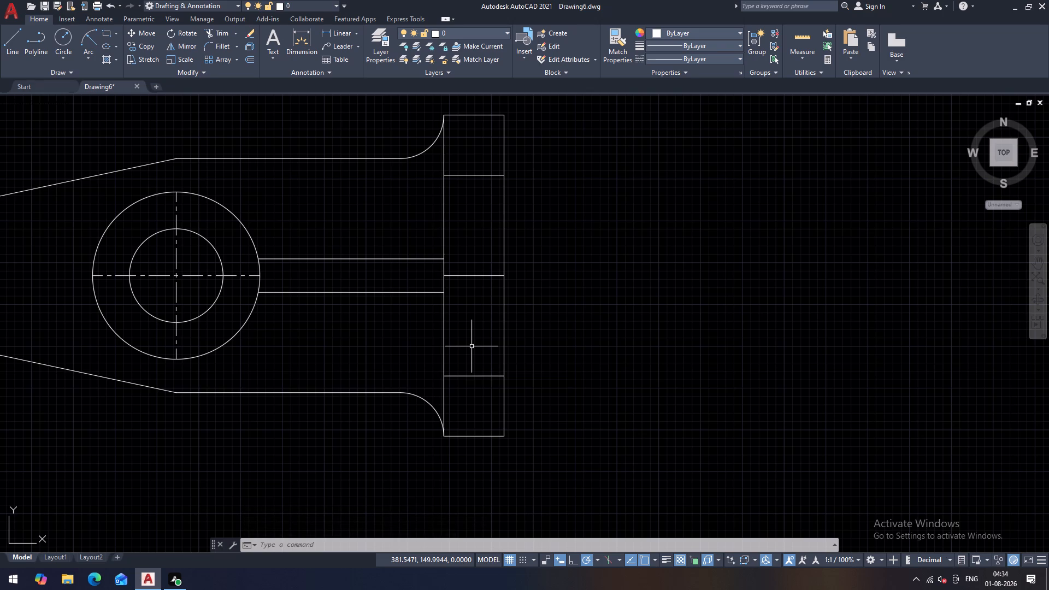
# Offset each of the two outlying hole axis lines in the plan view's upright by 9 to both sides.
pyautogui.moveTo(512, 316); pyautogui.dragTo(504, 350, button='middle')
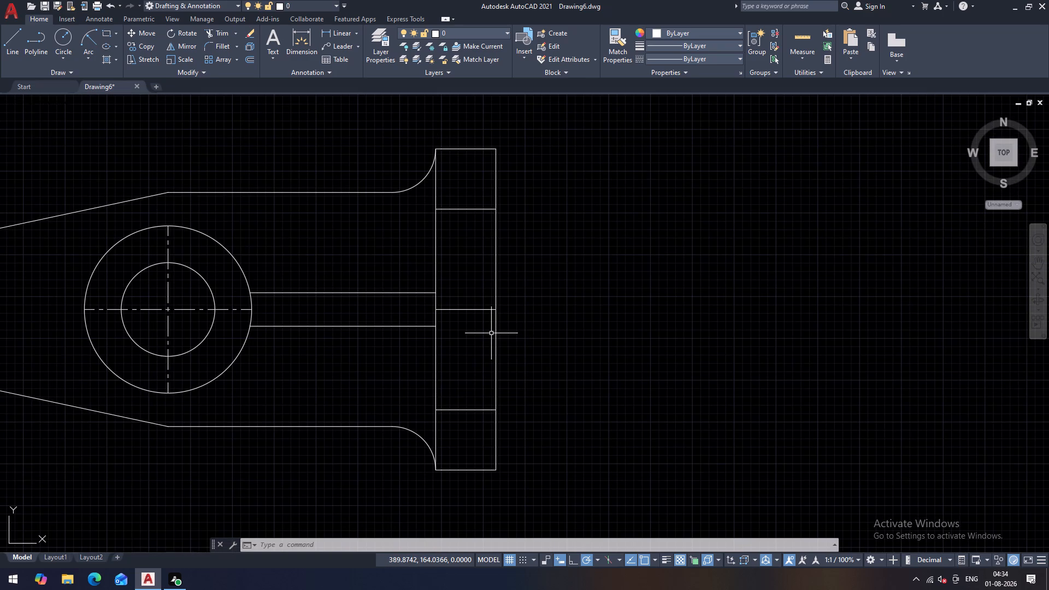
pyautogui.write('O')
pyautogui.press('space')
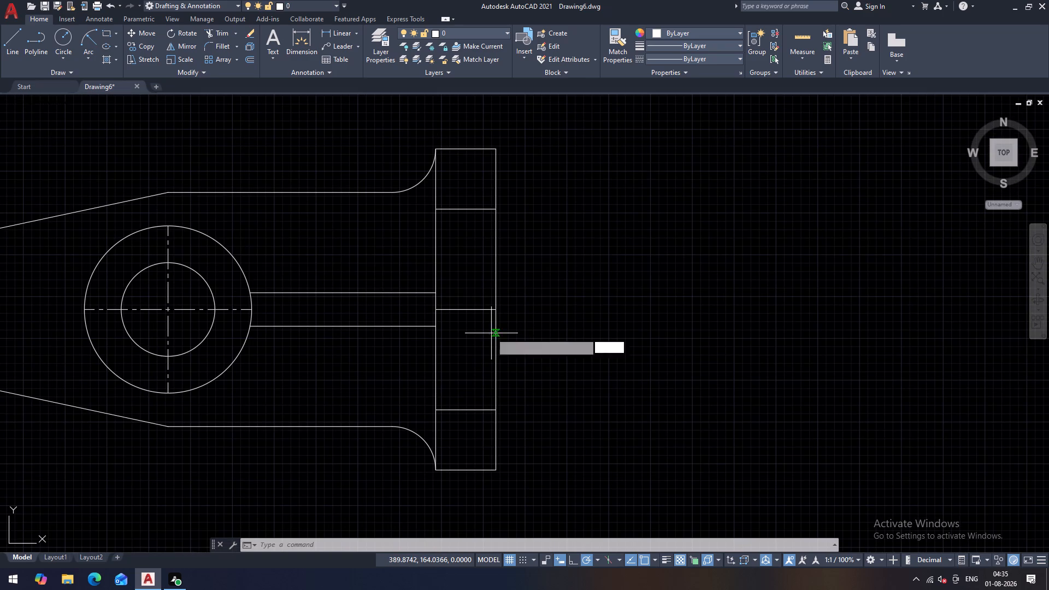
pyautogui.press('9')
pyautogui.press('Return')
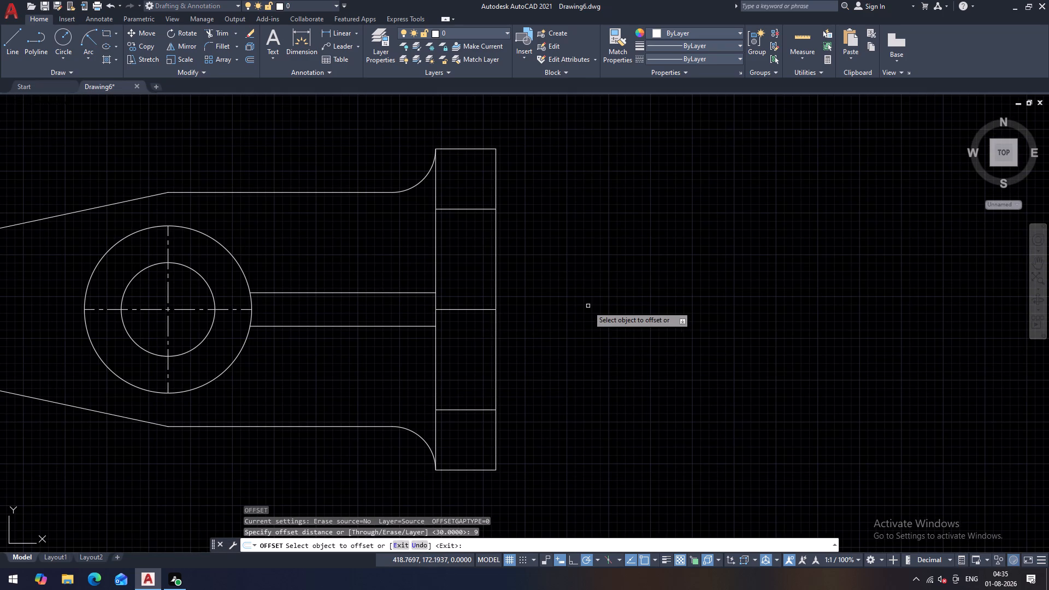
pyautogui.click(486, 211)
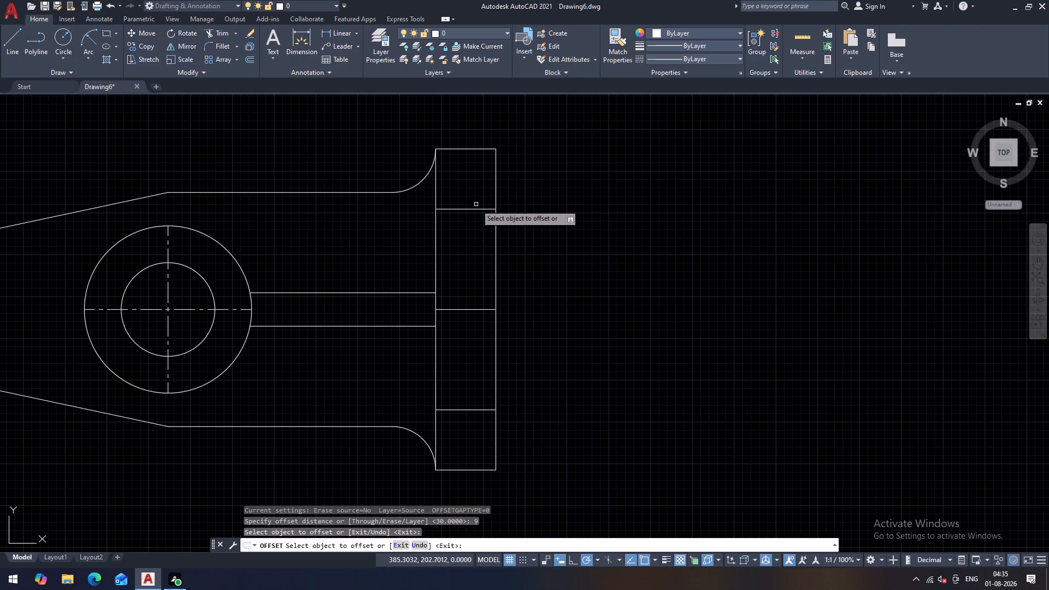
pyautogui.click(474, 209)
pyautogui.click(474, 196)
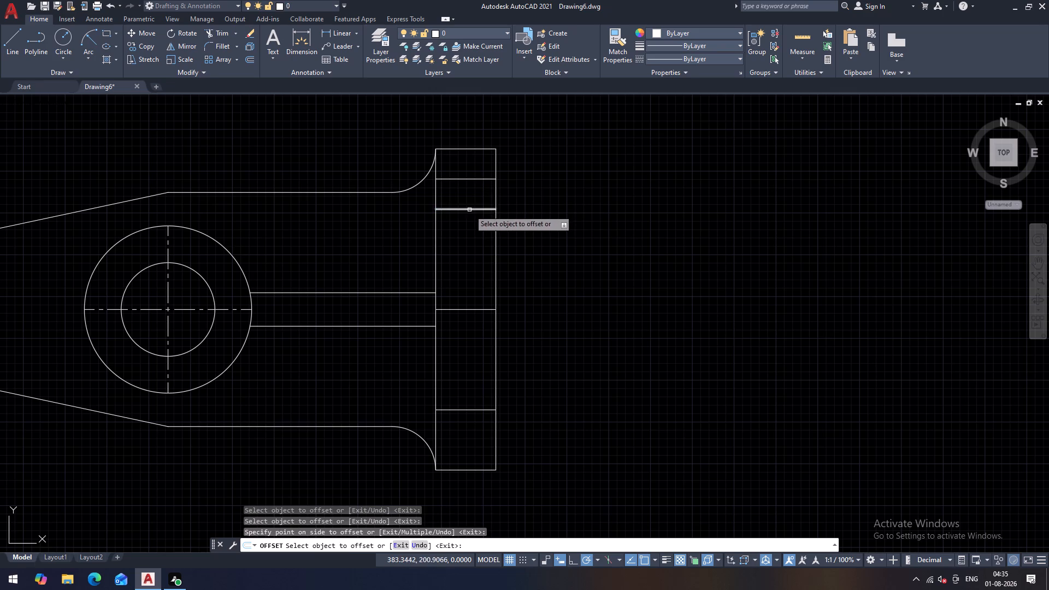
pyautogui.click(469, 210)
pyautogui.click(466, 235)
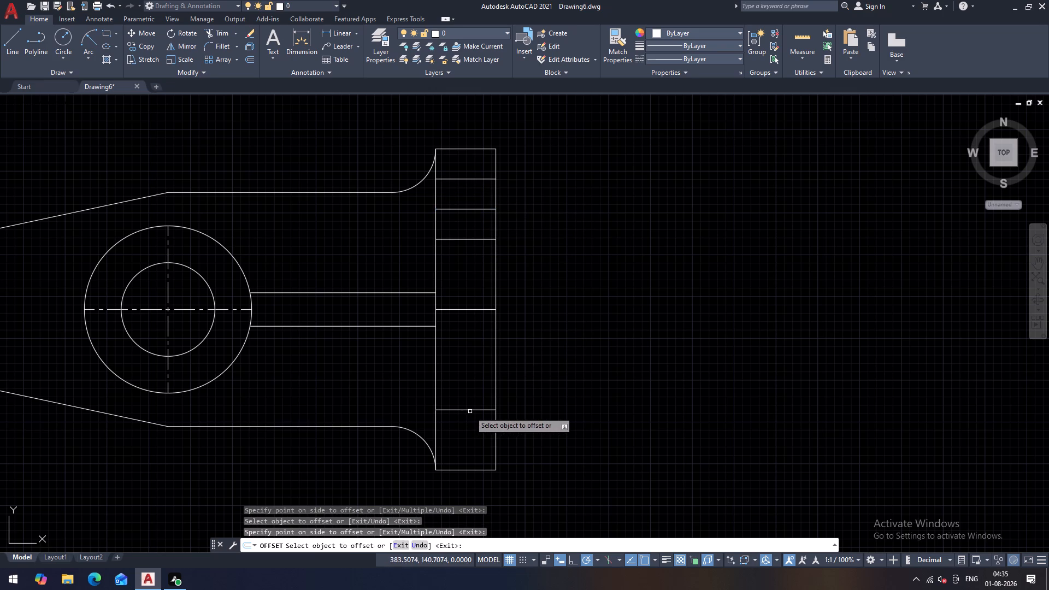
pyautogui.click(470, 411)
pyautogui.click(466, 397)
pyautogui.moveTo(469, 409); pyautogui.dragTo(469, 430)
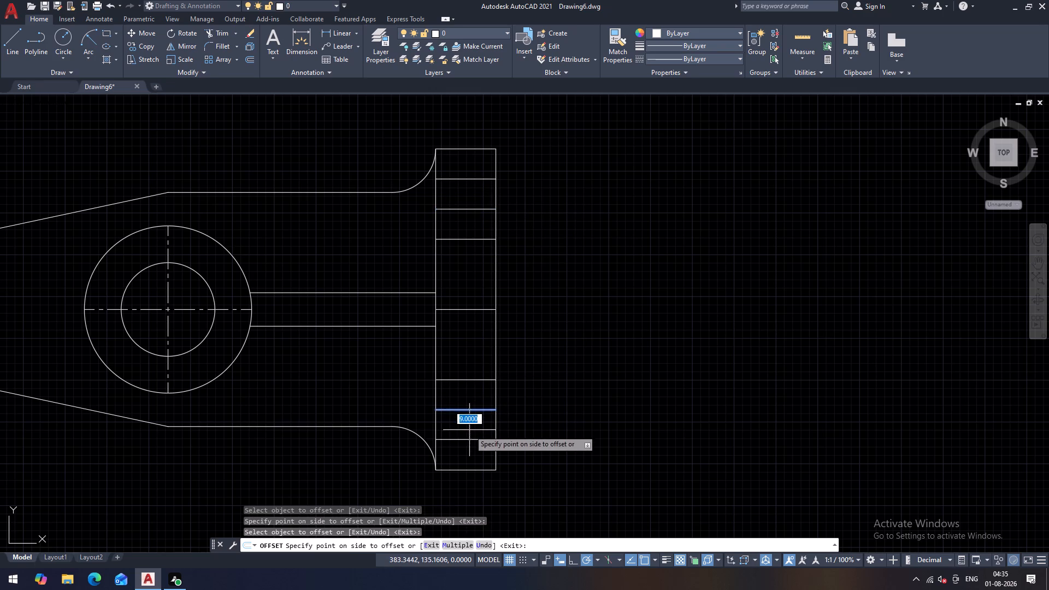
pyautogui.click(469, 430)
pyautogui.press('Escape')
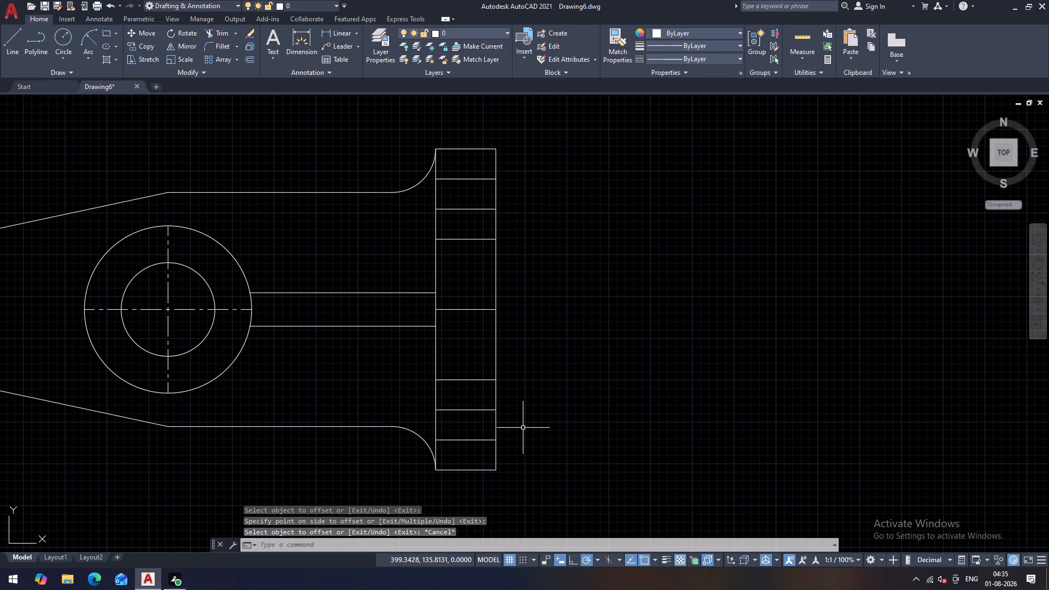
# Match the properties of the front view's dashed hidden line onto the four hole edge lines in the plan view's upright.
pyautogui.write('MA')
pyautogui.press('space')
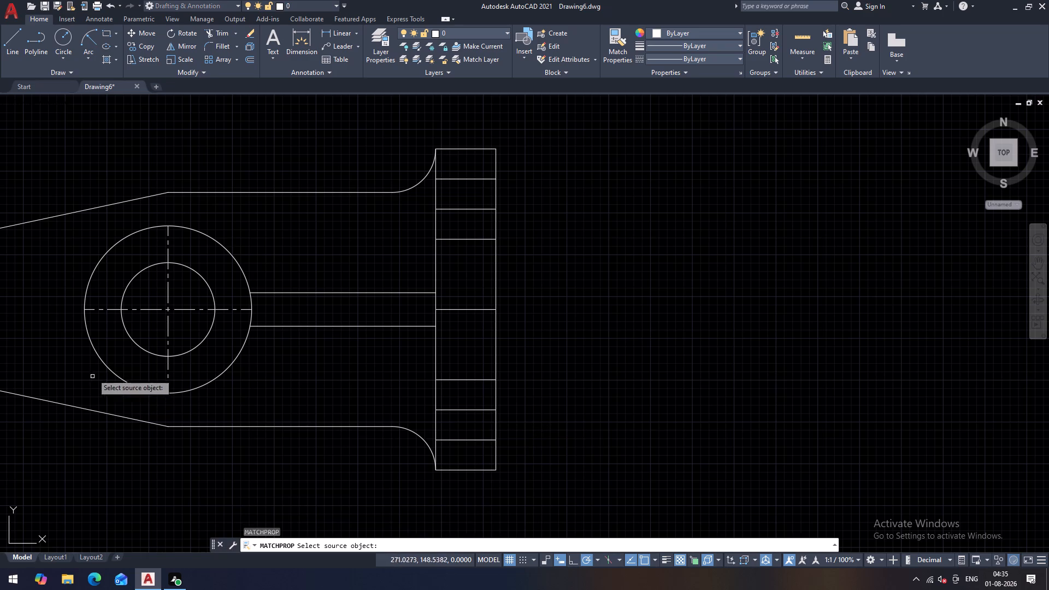
pyautogui.scroll(-2, 249, 324)
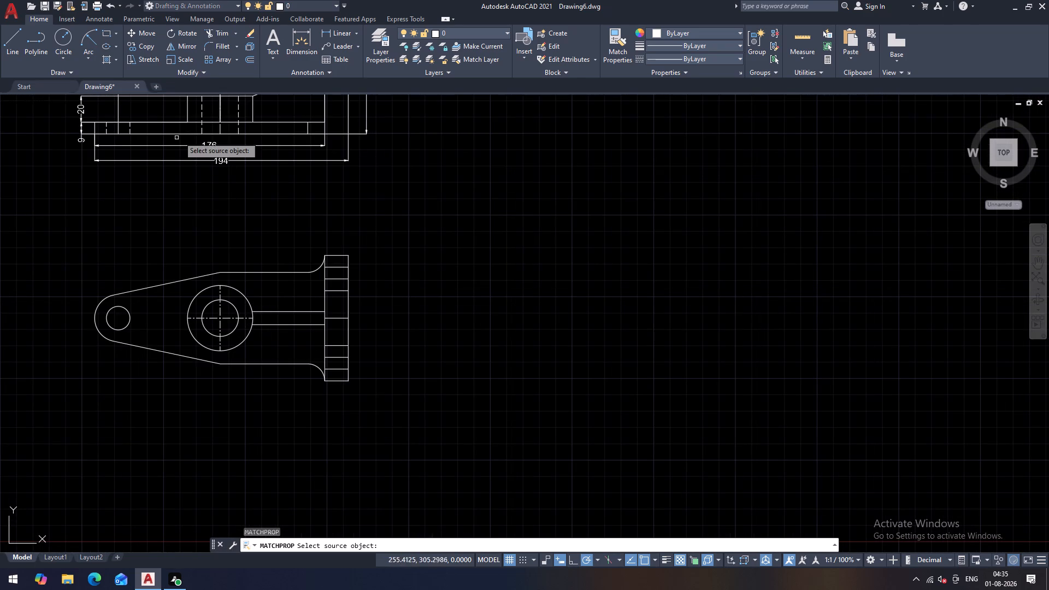
pyautogui.click(202, 108)
pyautogui.scroll(1, 318, 289)
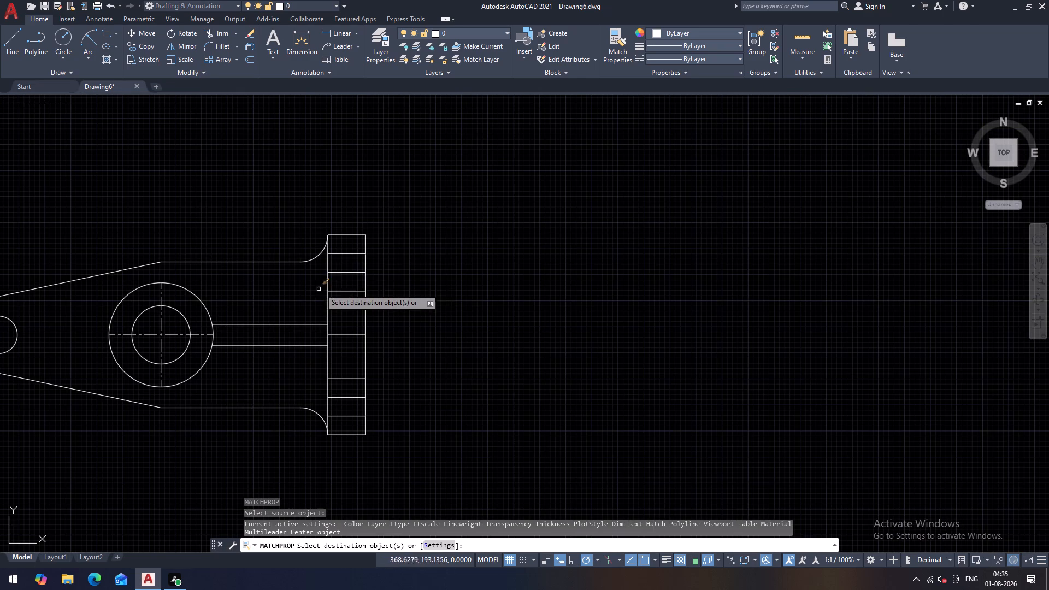
pyautogui.click(340, 253)
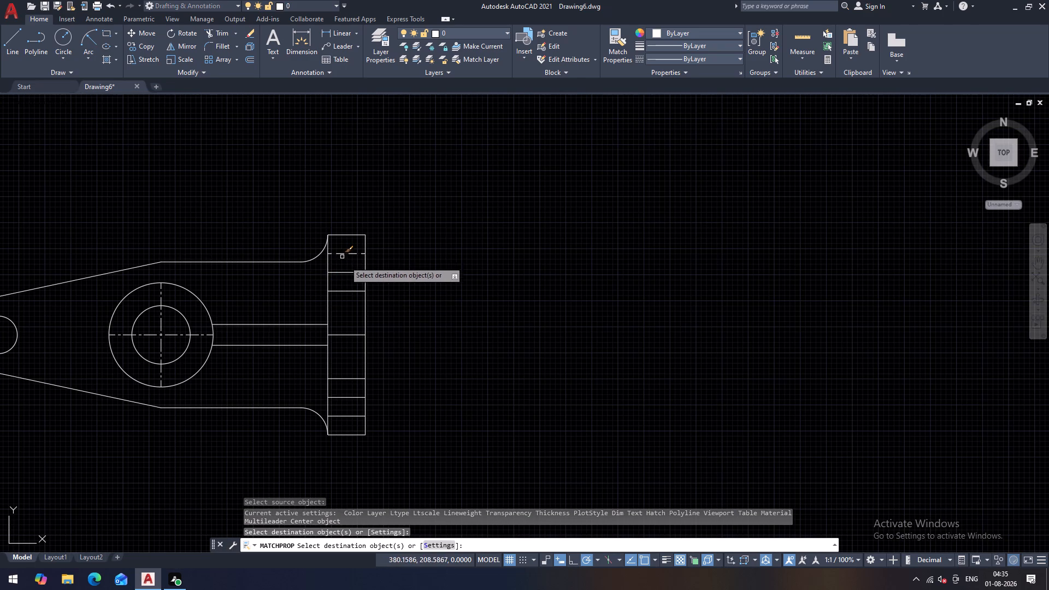
pyautogui.click(352, 292)
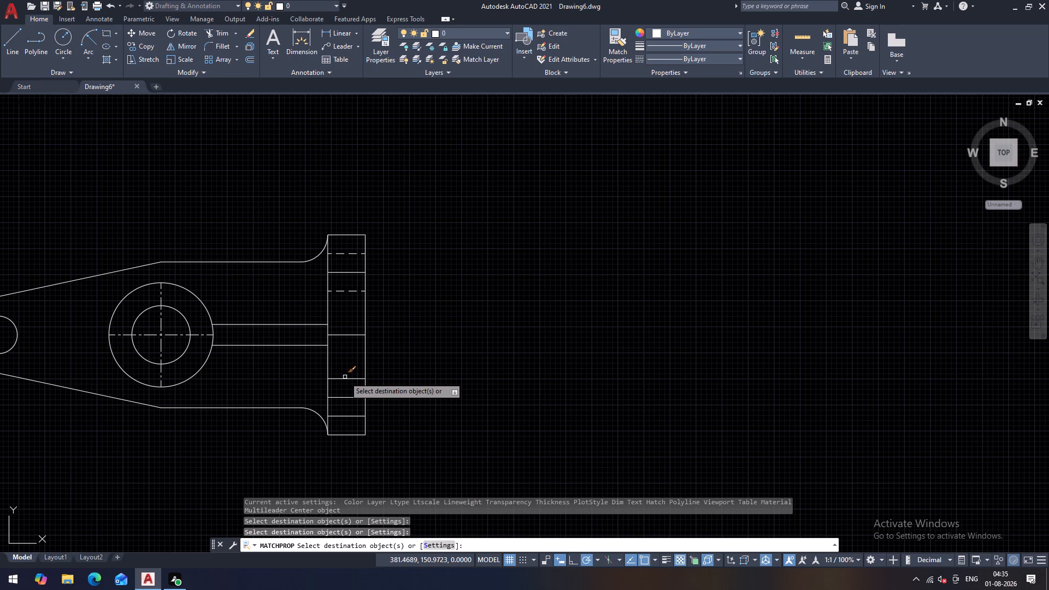
pyautogui.click(344, 378)
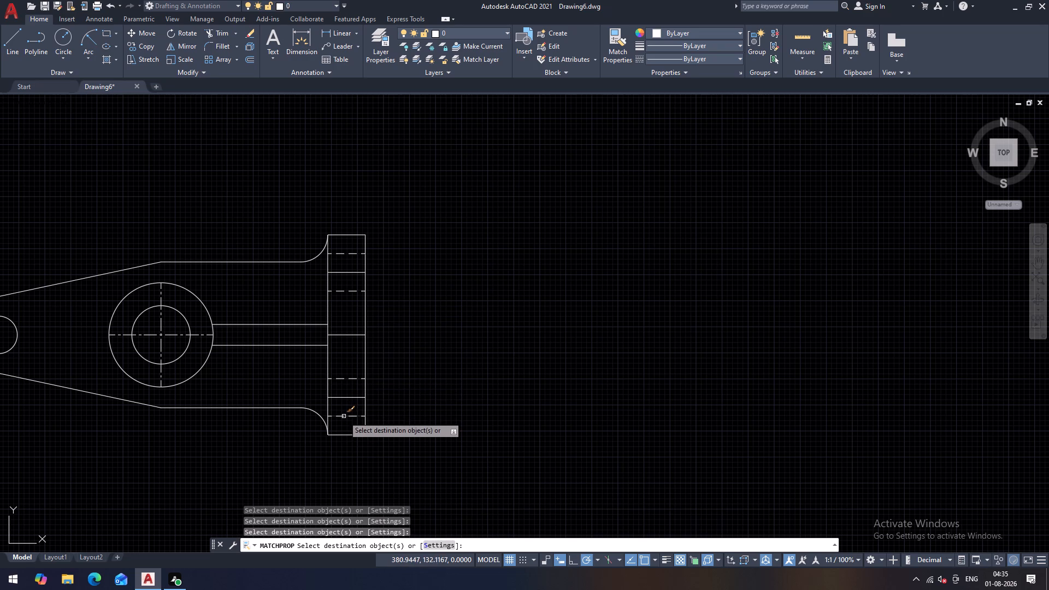
pyautogui.click(344, 416)
pyautogui.scroll(-1, 445, 348)
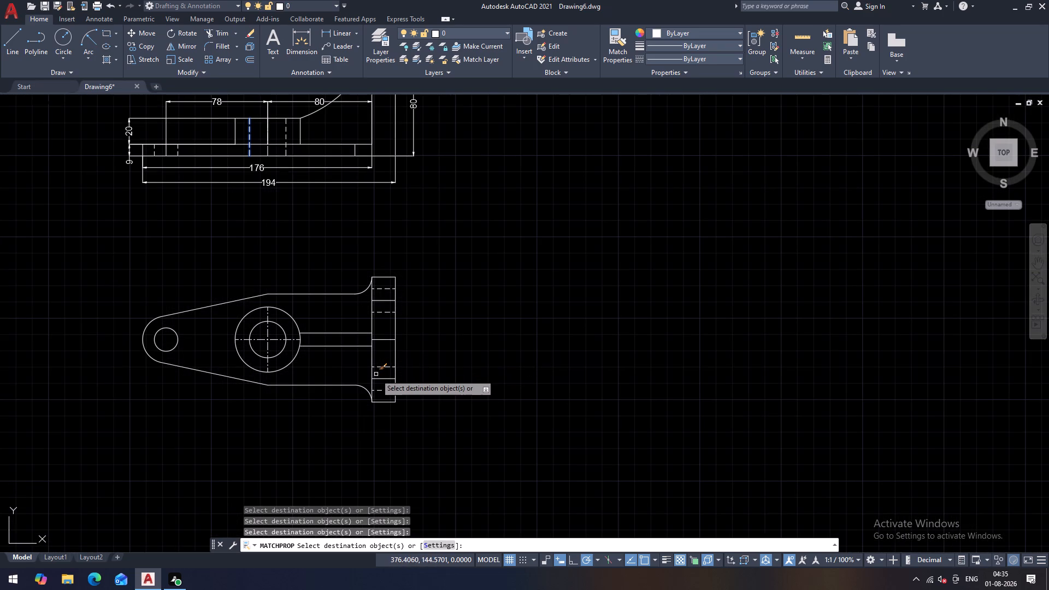
pyautogui.press('Escape')
# Match the properties of the diameter 50 circle's horizontal centre line onto the two hole axis lines in the plan view's upright.
pyautogui.scroll(1, 364, 324)
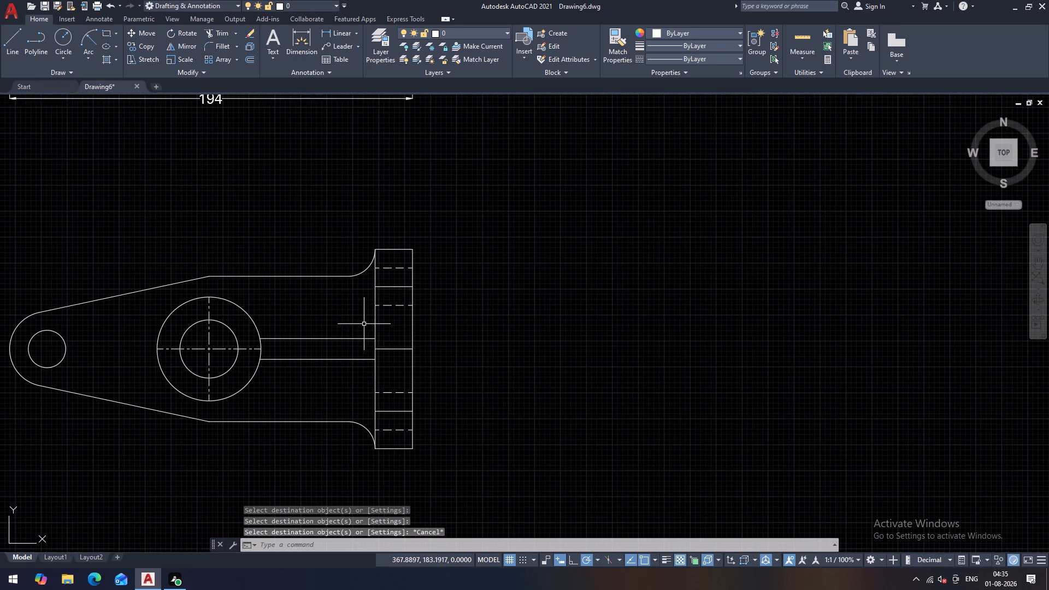
pyautogui.scroll(-2, 393, 336)
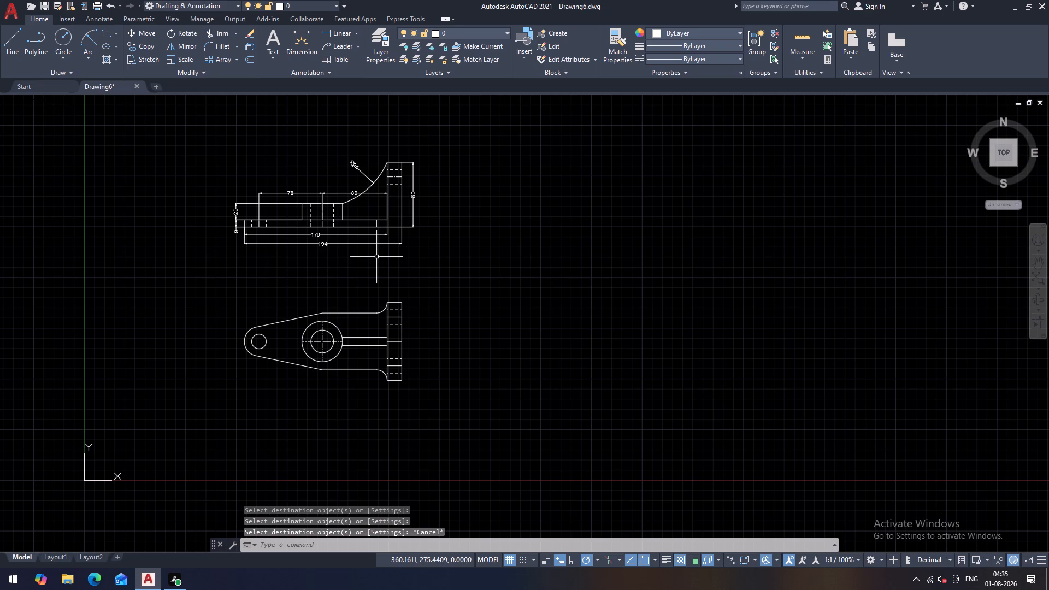
pyautogui.write('MA')
pyautogui.press('space')
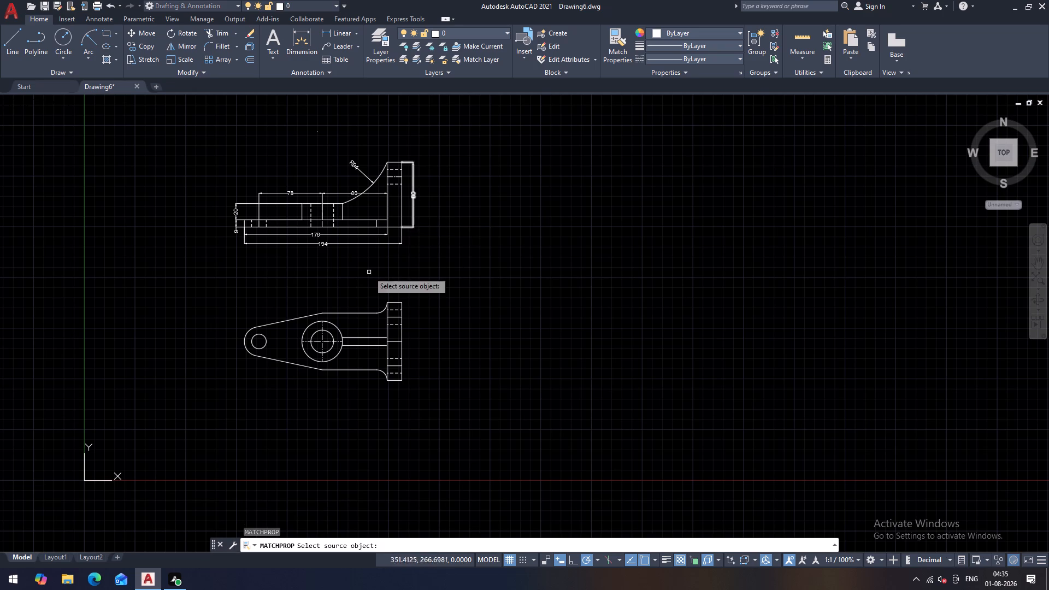
pyautogui.scroll(2, 362, 352)
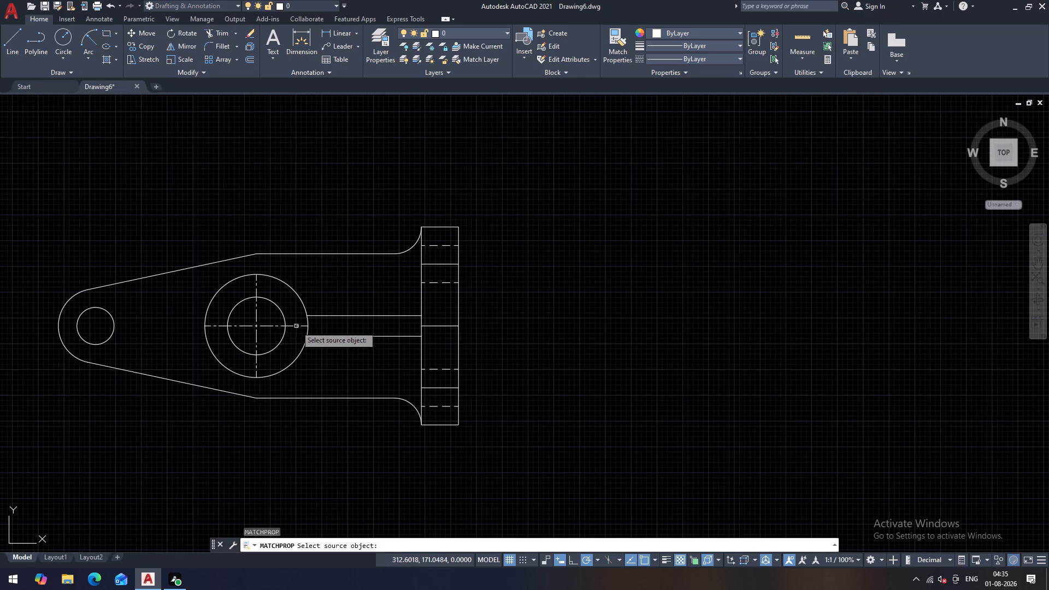
pyautogui.click(296, 326)
pyautogui.click(444, 264)
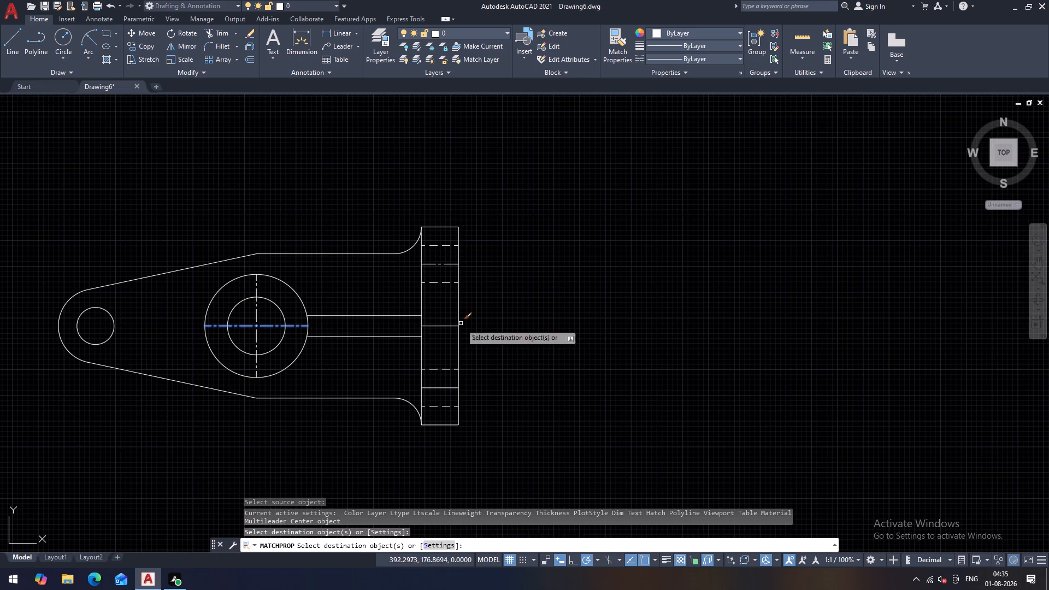
pyautogui.click(441, 387)
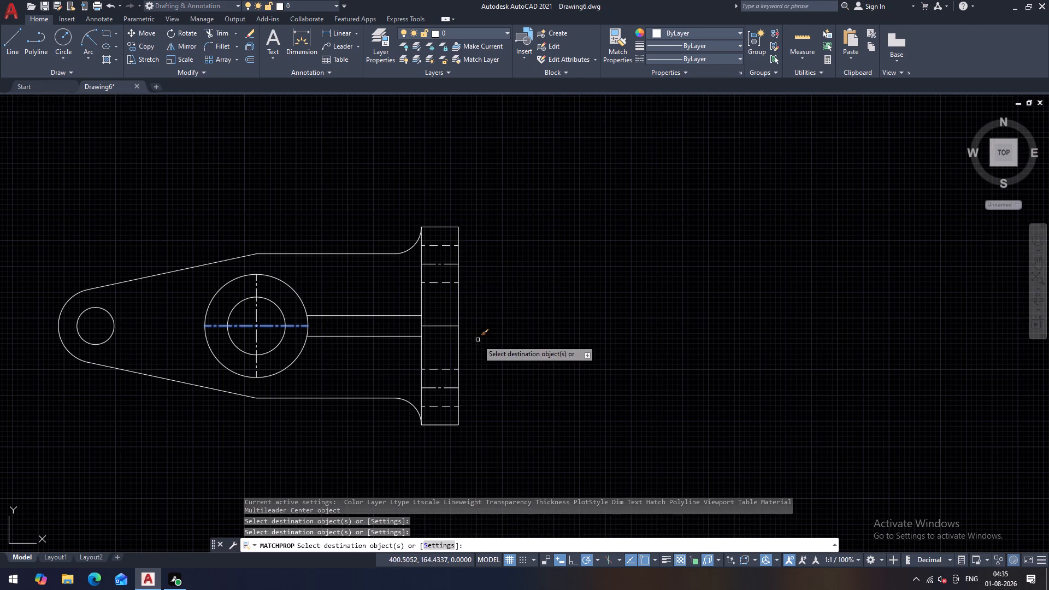
pyautogui.scroll(-1, 478, 340)
pyautogui.press('Escape')
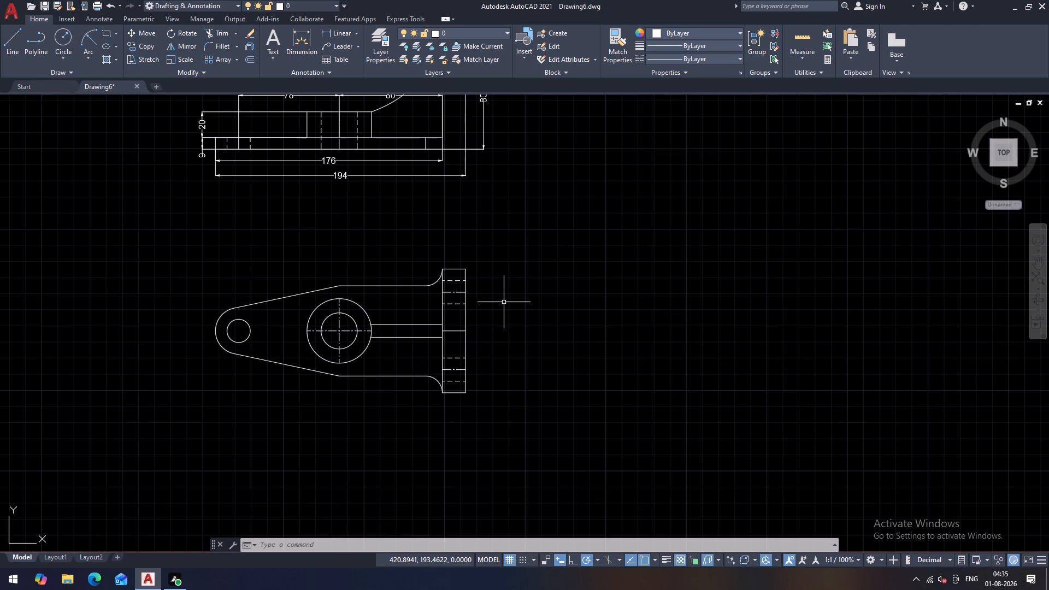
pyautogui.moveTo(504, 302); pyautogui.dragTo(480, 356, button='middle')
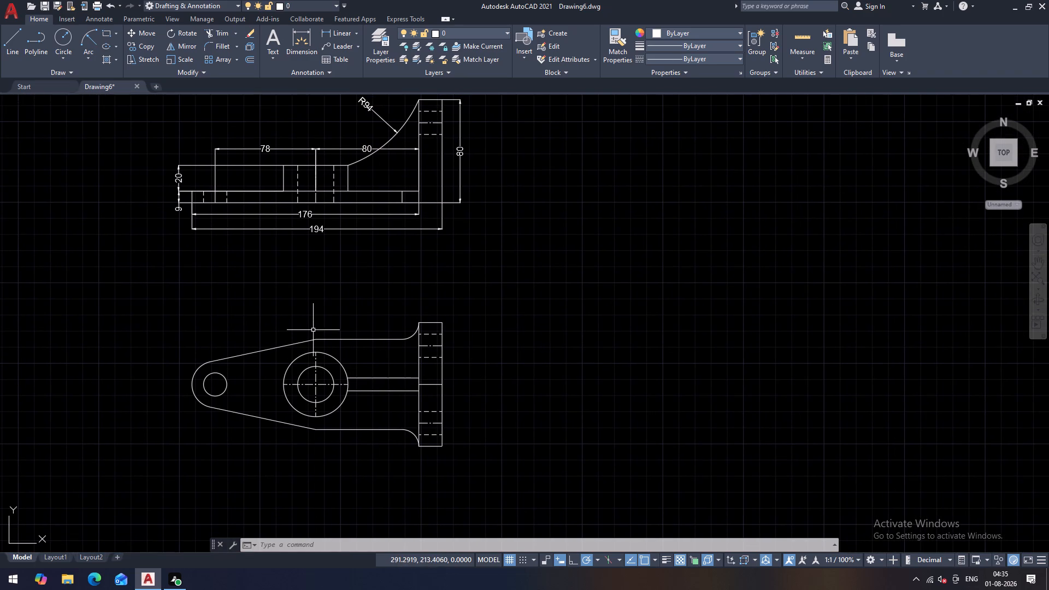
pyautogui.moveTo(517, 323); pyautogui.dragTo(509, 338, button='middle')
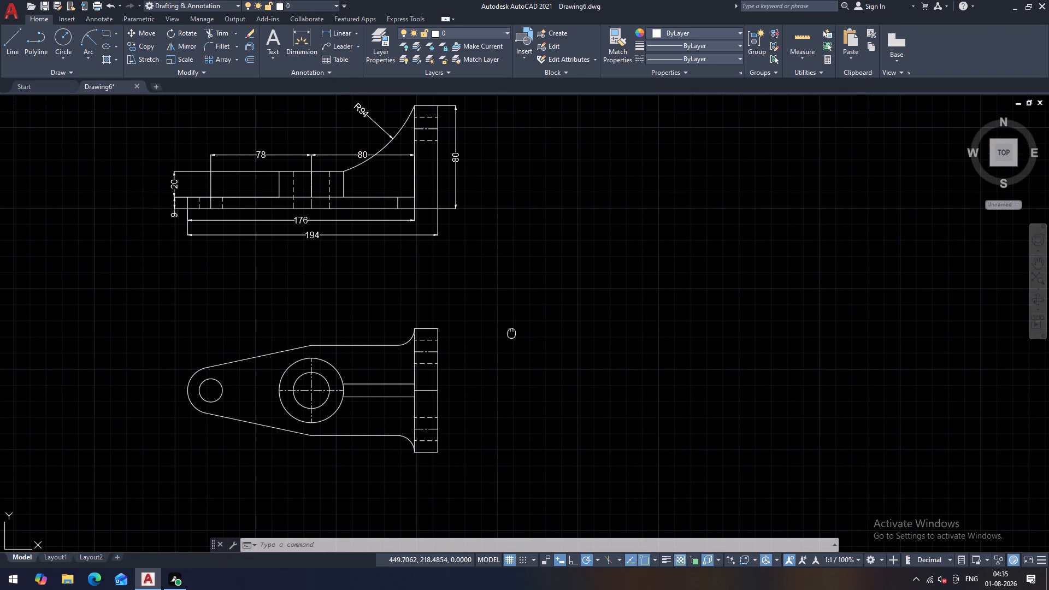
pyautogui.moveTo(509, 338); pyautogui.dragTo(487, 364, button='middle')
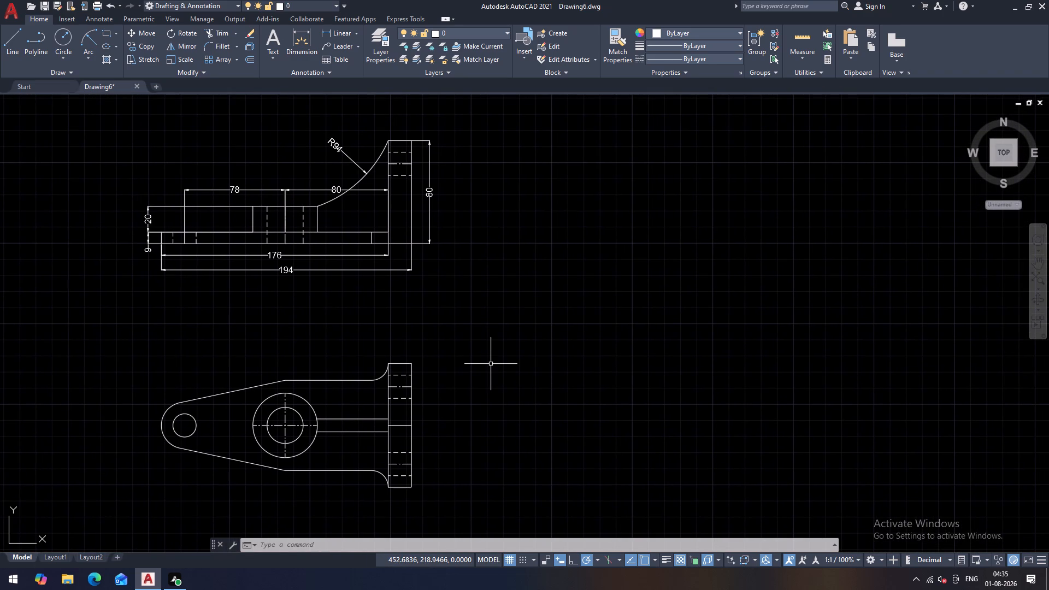
# Draw a rectangle 96 wide for the side view, starting its lower corner level with the front view's base line.
pyautogui.moveTo(492, 350); pyautogui.dragTo(473, 369, button='middle')
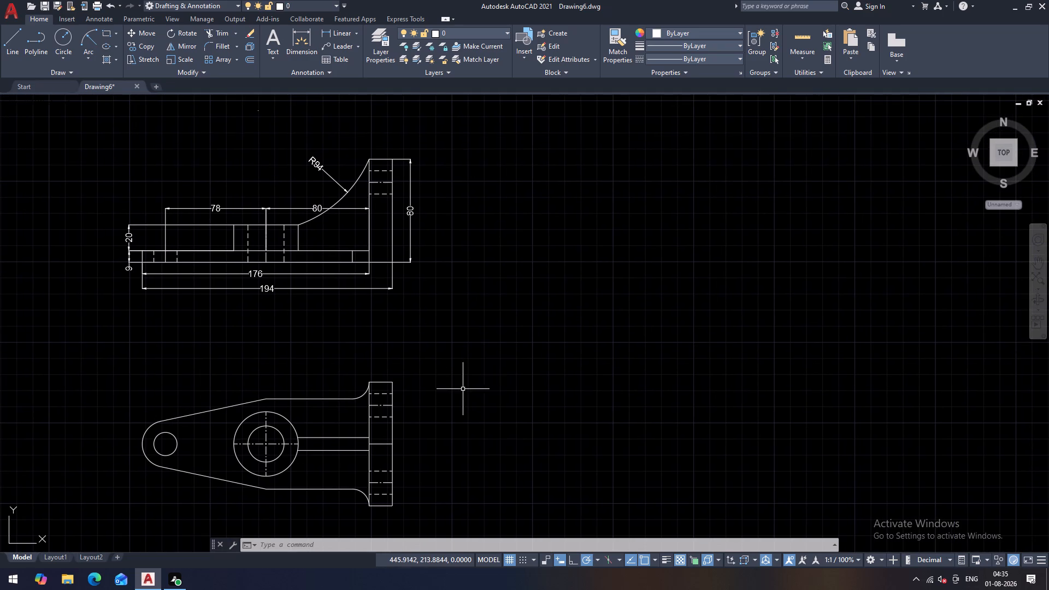
pyautogui.moveTo(462, 390); pyautogui.dragTo(456, 392, button='middle')
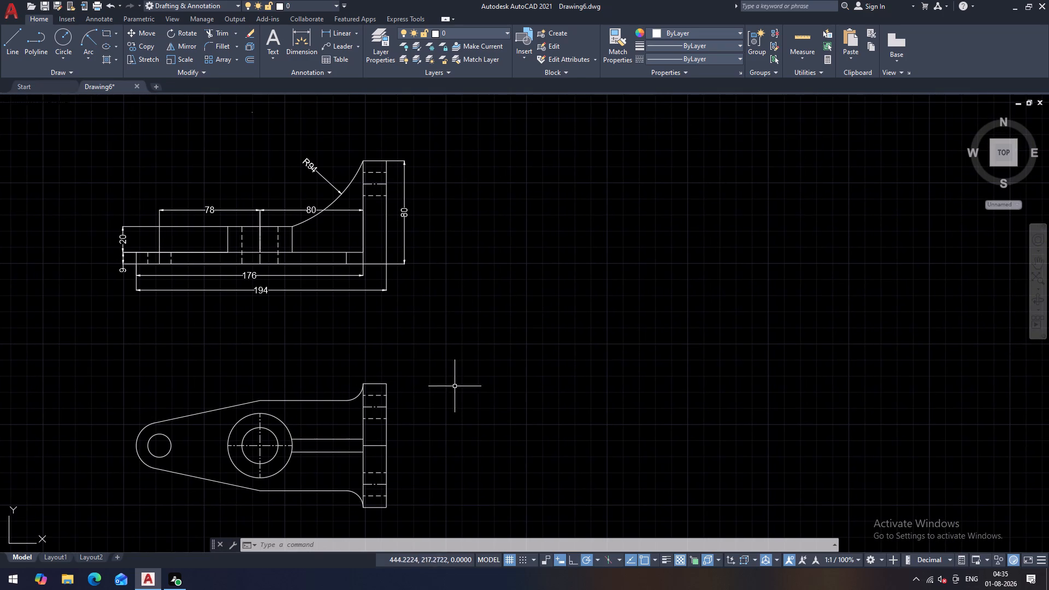
pyautogui.moveTo(482, 341); pyautogui.dragTo(450, 341, button='middle')
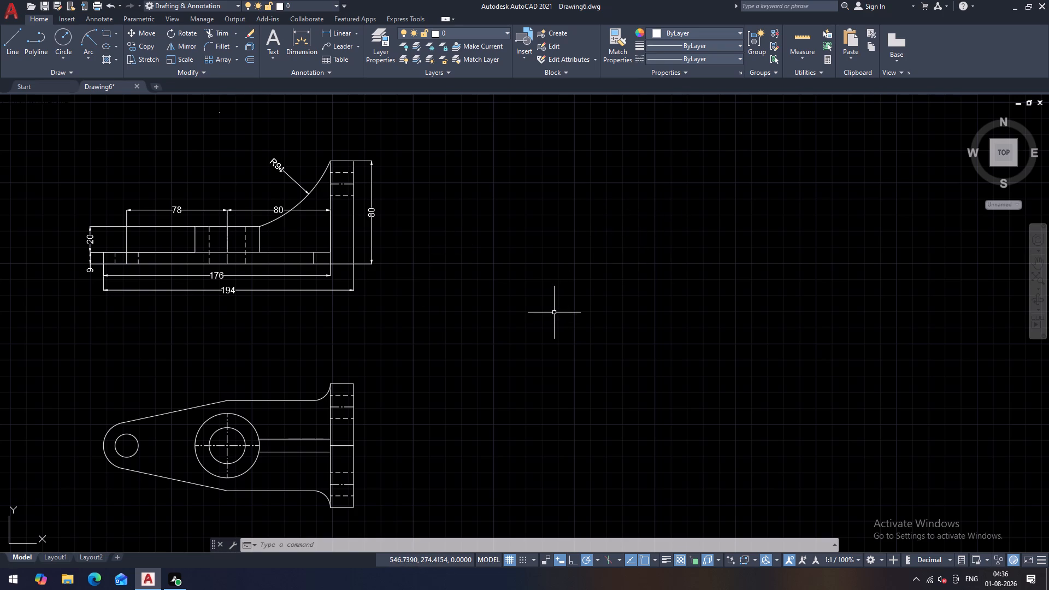
pyautogui.write('REC')
pyautogui.press('space')
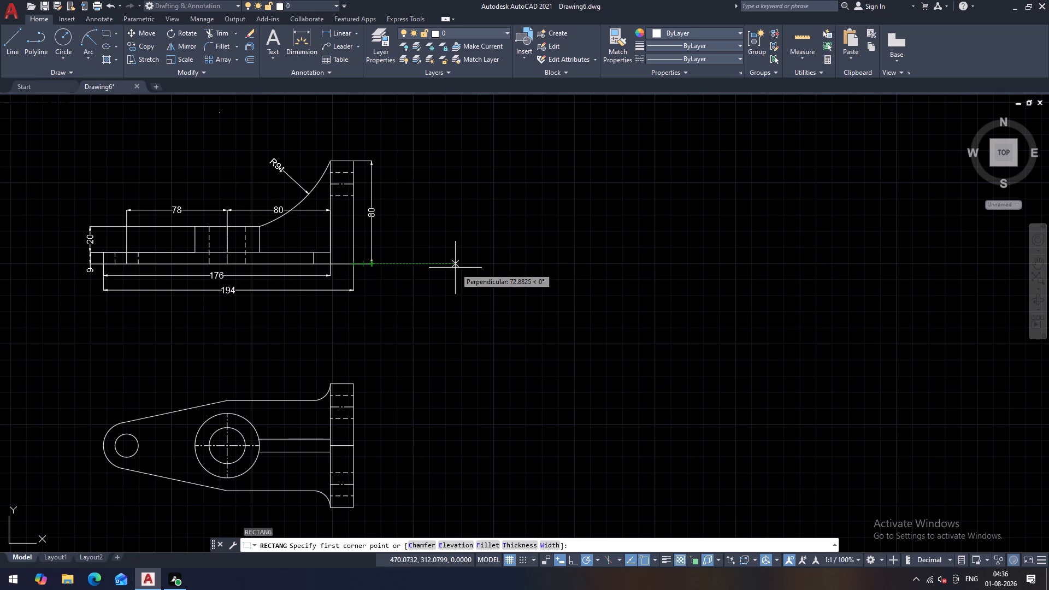
pyautogui.click(530, 265)
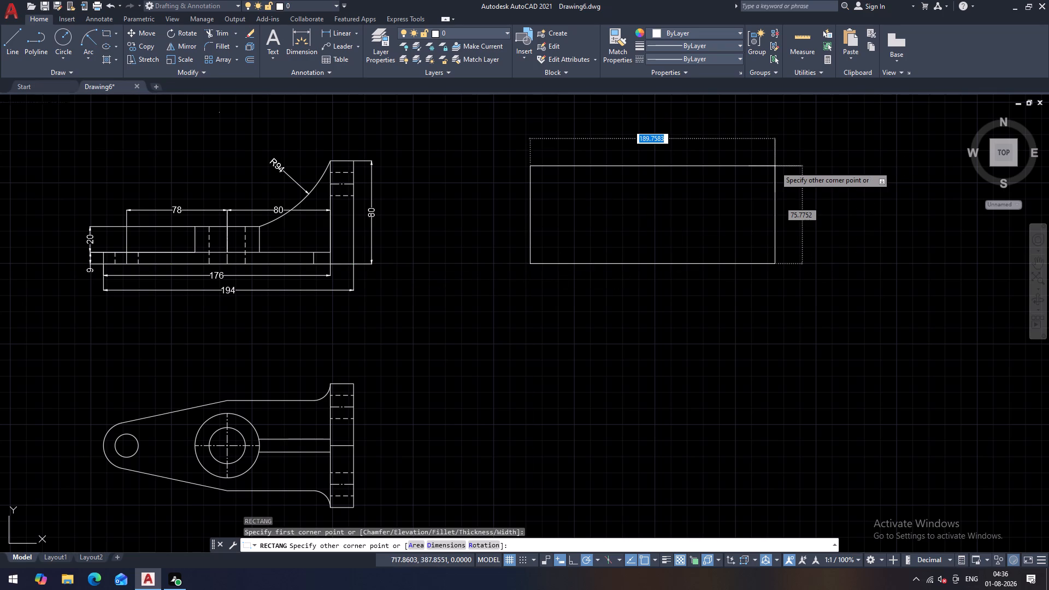
pyautogui.write('96')
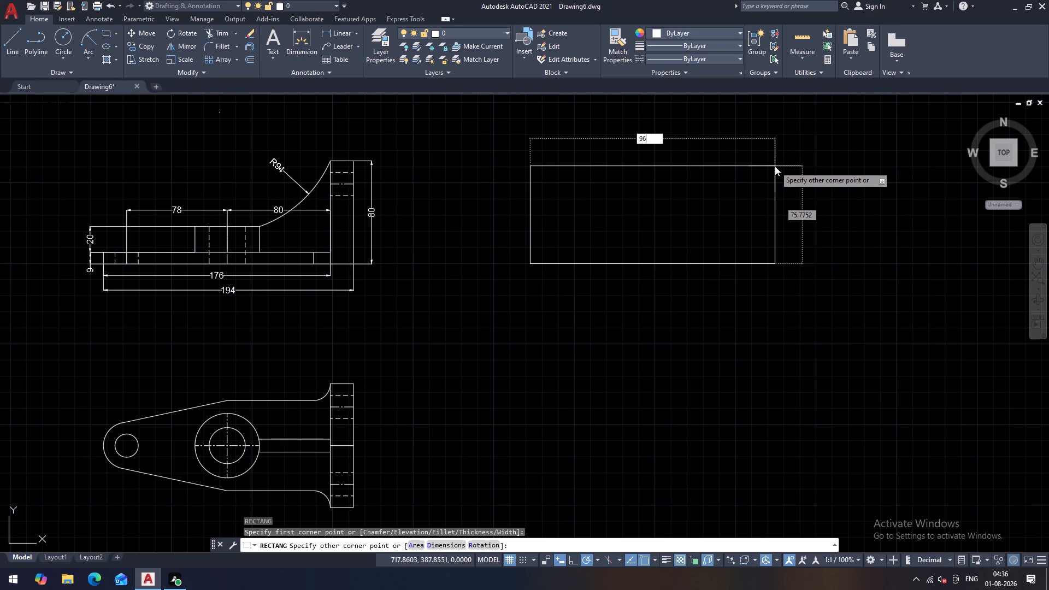
pyautogui.press(',')
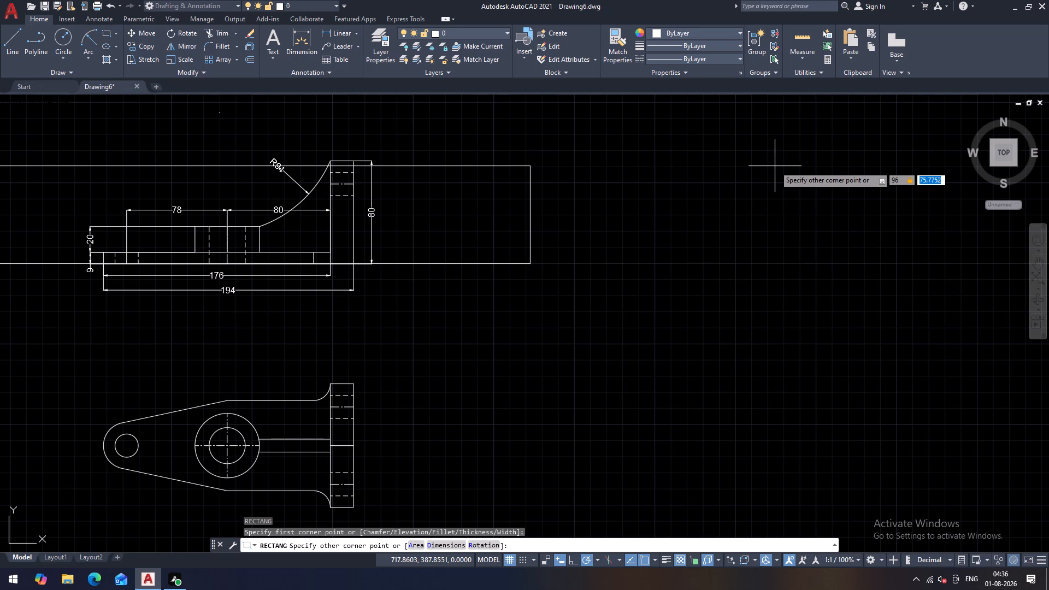
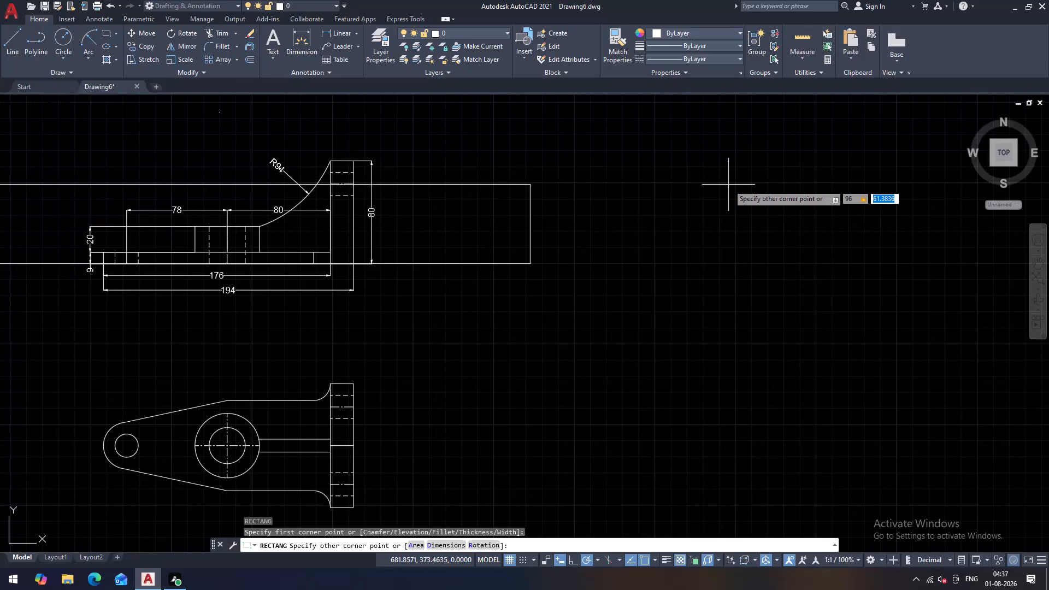
# Complete the side view rectangle with a height of 80.
pyautogui.write('80')
pyautogui.press('Return')
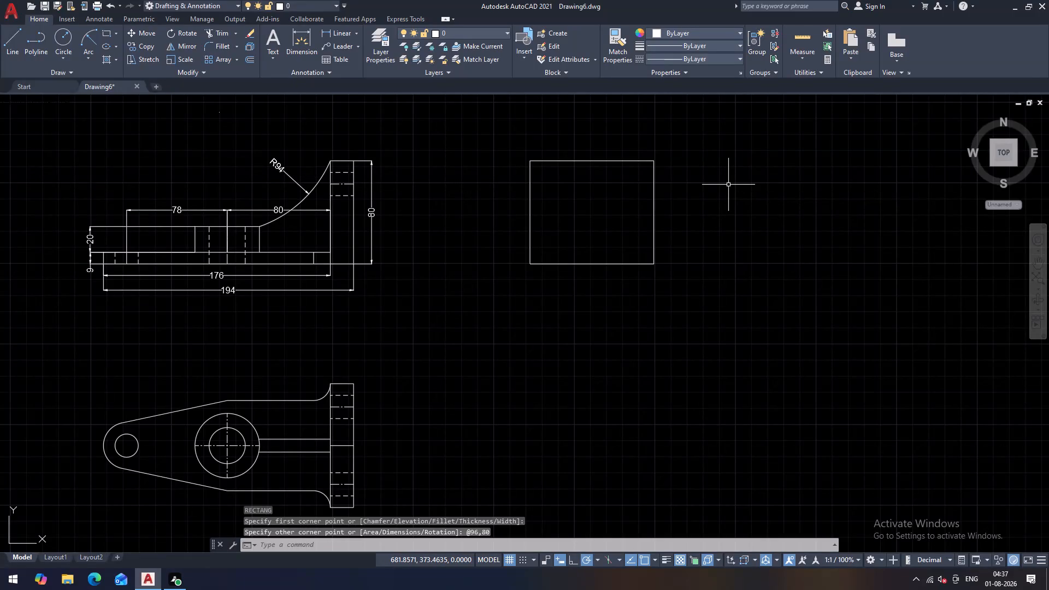
# Explode the side view rectangle into separate lines.
pyautogui.moveTo(697, 205); pyautogui.dragTo(658, 224, button='middle')
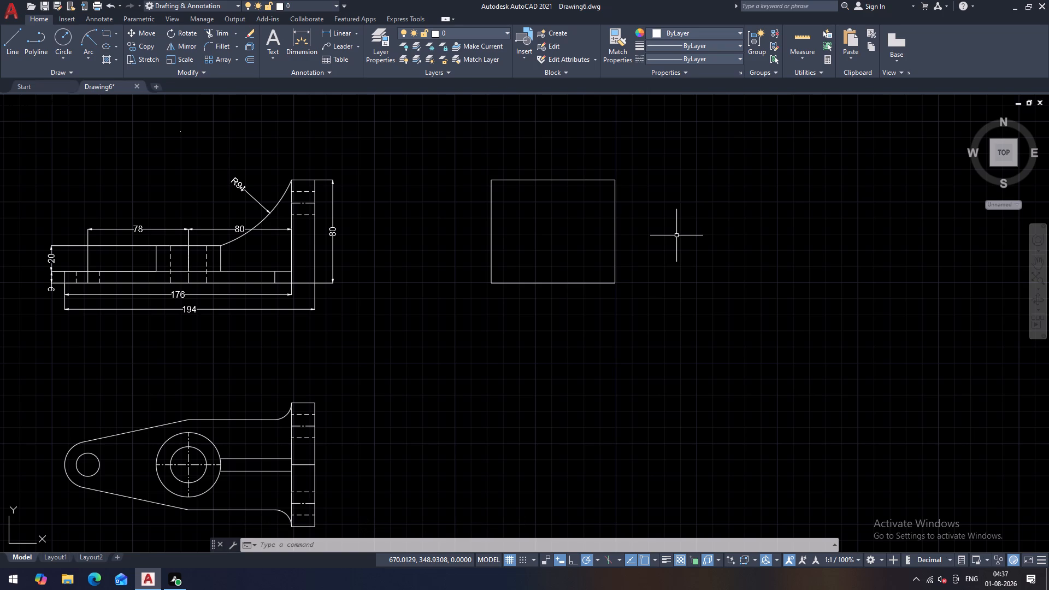
pyautogui.write('EX')
pyautogui.write('PL')
pyautogui.press('space')
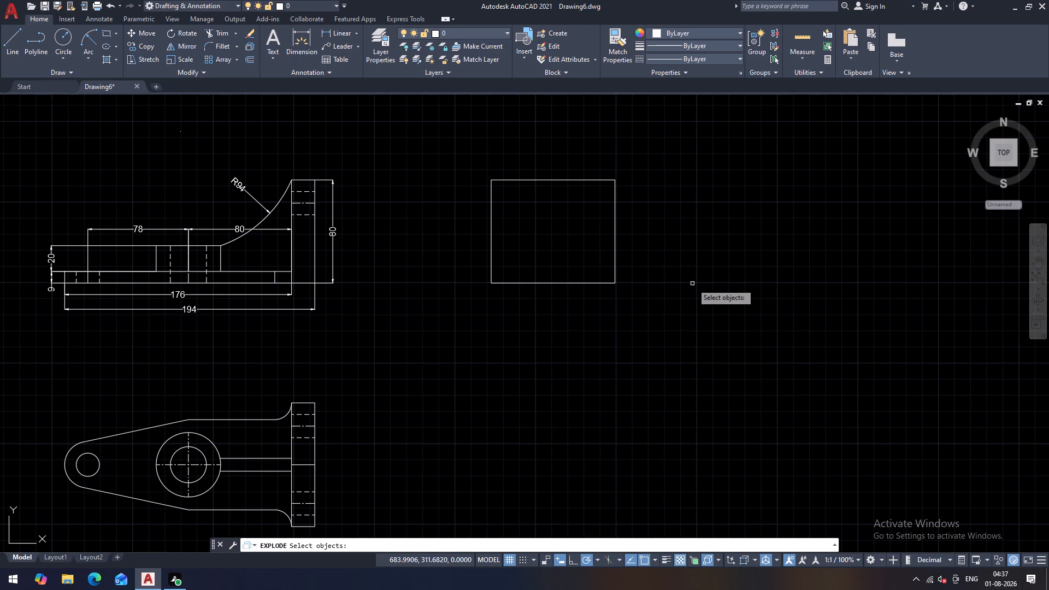
pyautogui.moveTo(692, 284); pyautogui.dragTo(507, 209)
pyautogui.press('space')
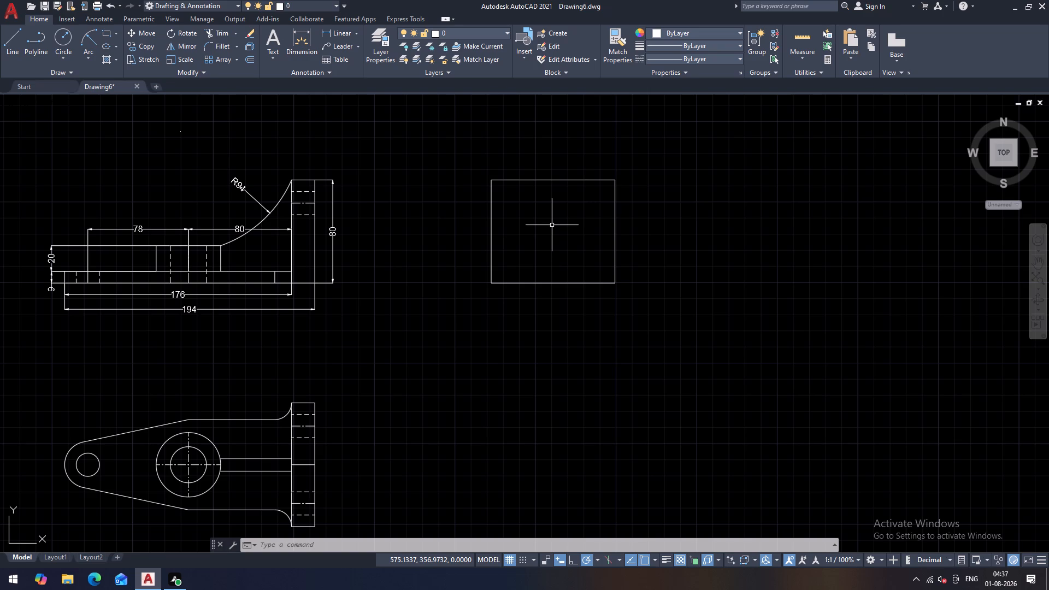
# Offset the side view's right vertical edge inward by 48 to create the vertical centre line.
pyautogui.write('O')
pyautogui.press('space')
pyautogui.write('48')
pyautogui.press('Return')
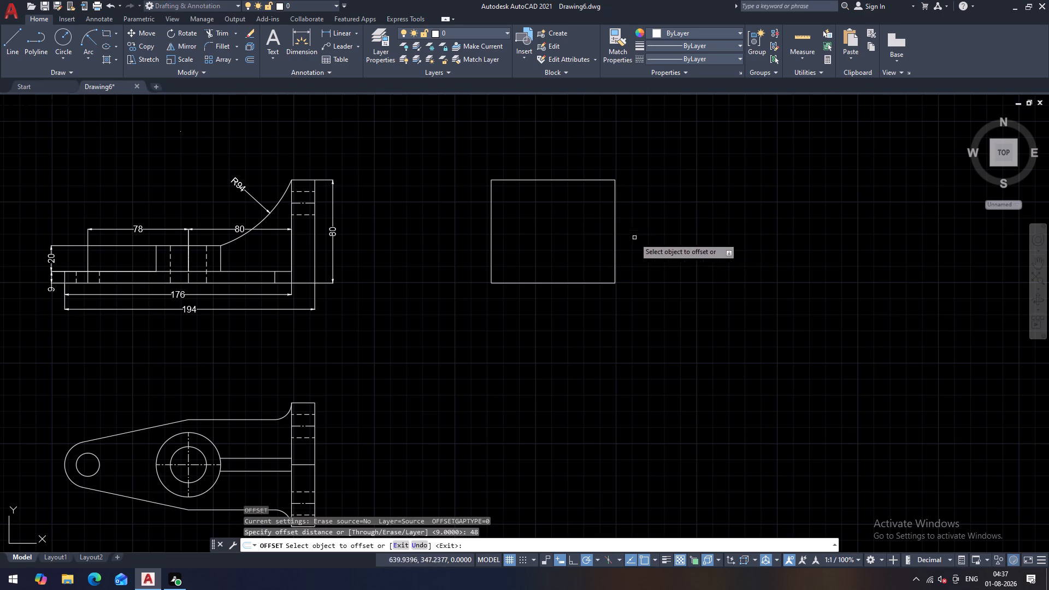
pyautogui.click(615, 252)
pyautogui.click(569, 258)
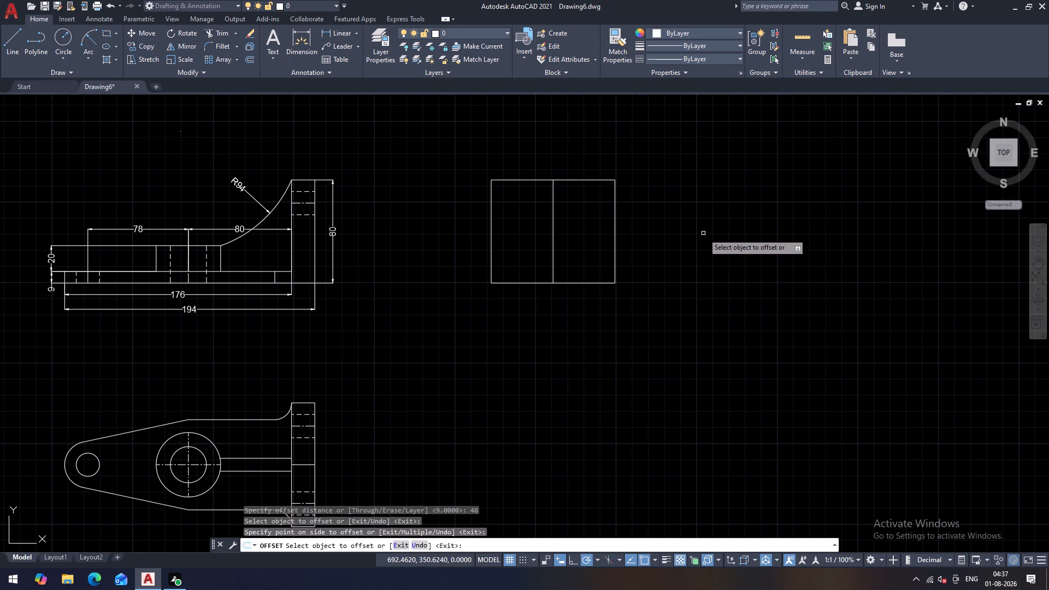
# Offset the side view's base line upward by 9 for the base plate's top edge.
pyautogui.click(574, 281)
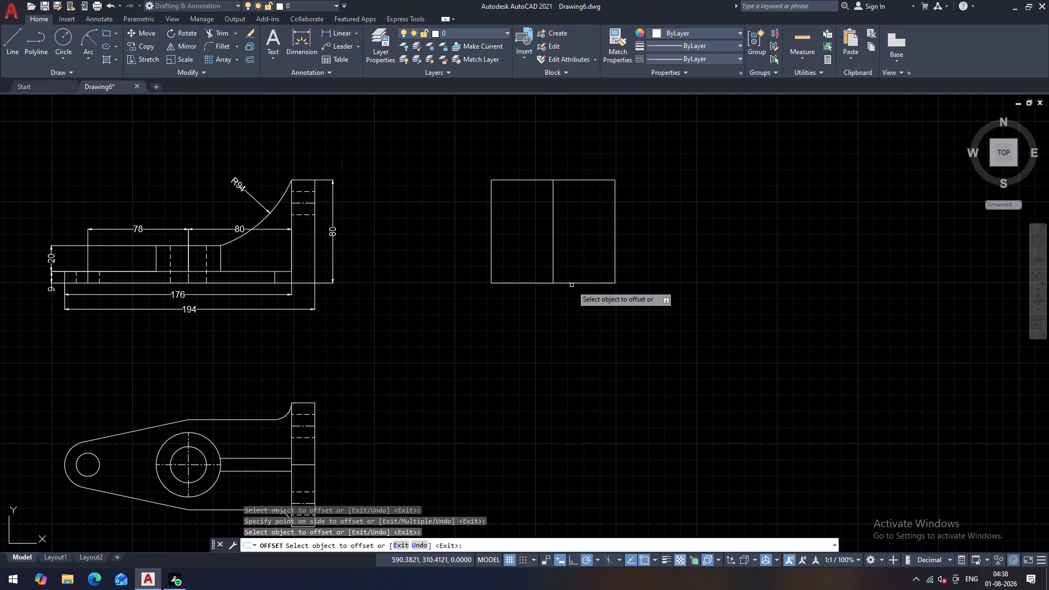
pyautogui.click(573, 284)
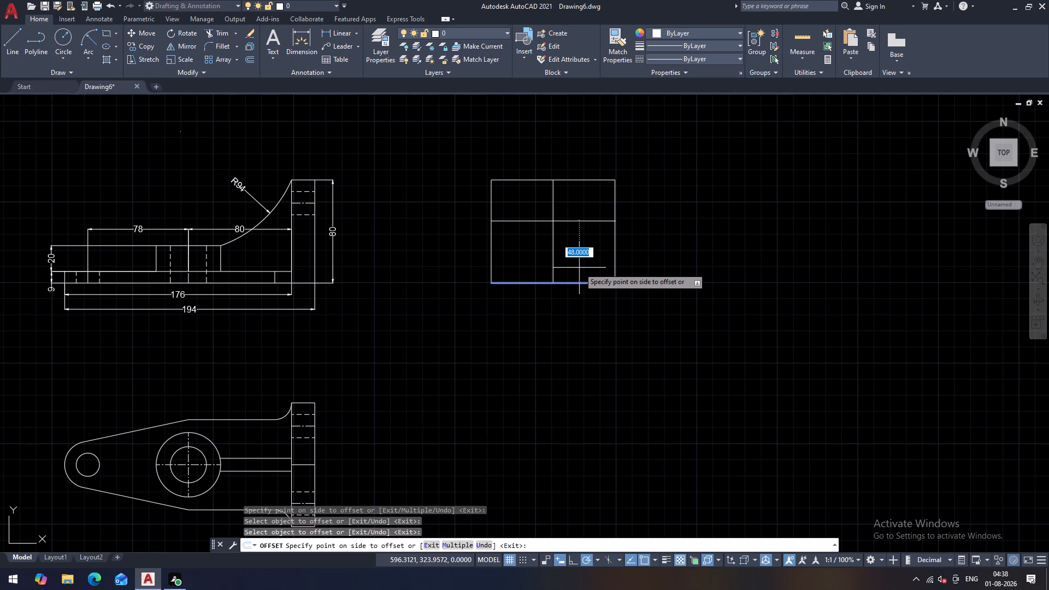
pyautogui.press('9')
pyautogui.press('Return')
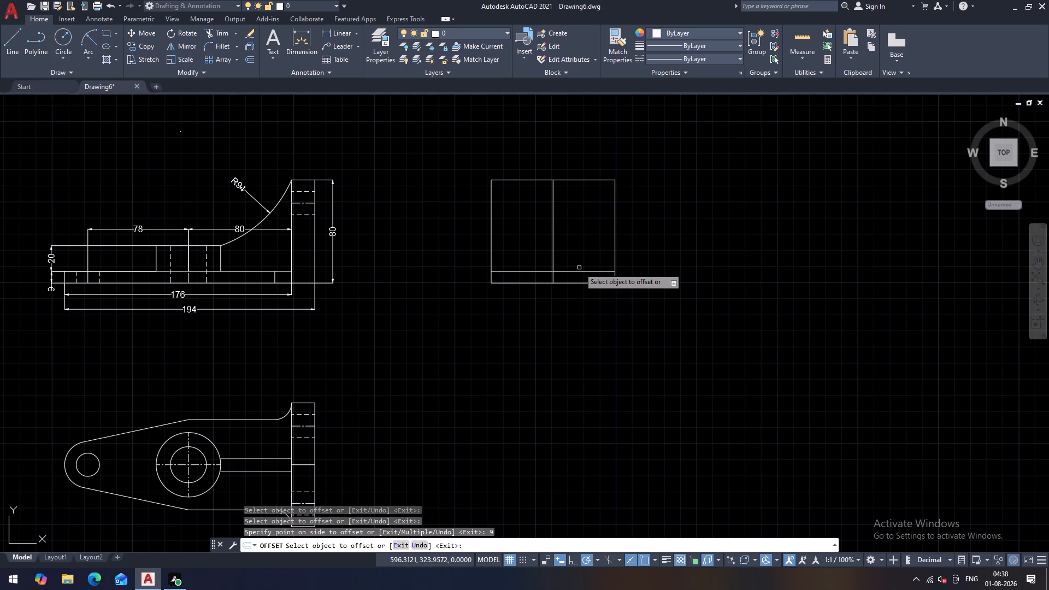
# Offset the side view's vertical centre line by 5 to both sides for the rib.
pyautogui.click(553, 247)
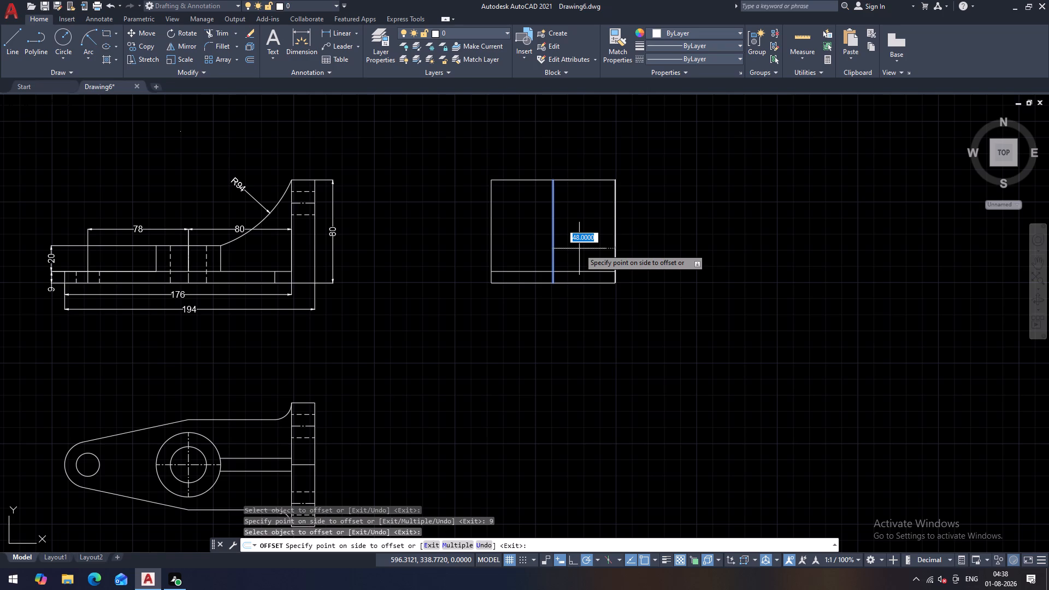
pyautogui.press('5')
pyautogui.press('Return')
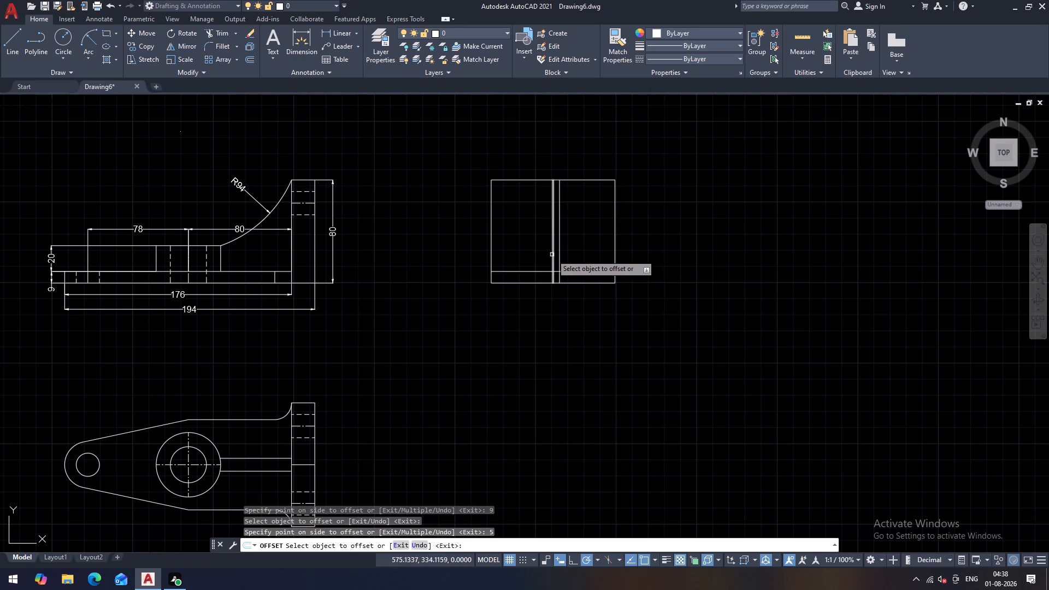
pyautogui.click(552, 255)
pyautogui.press('5')
pyautogui.press('Return')
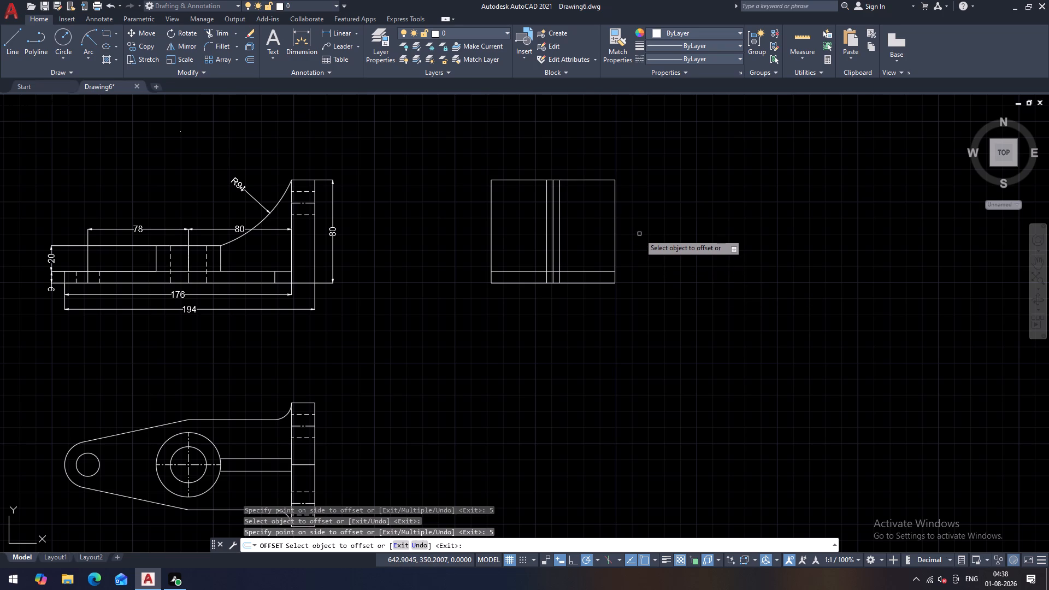
# Offset the base plate's top line in the side view upward by 20.
pyautogui.click(570, 273)
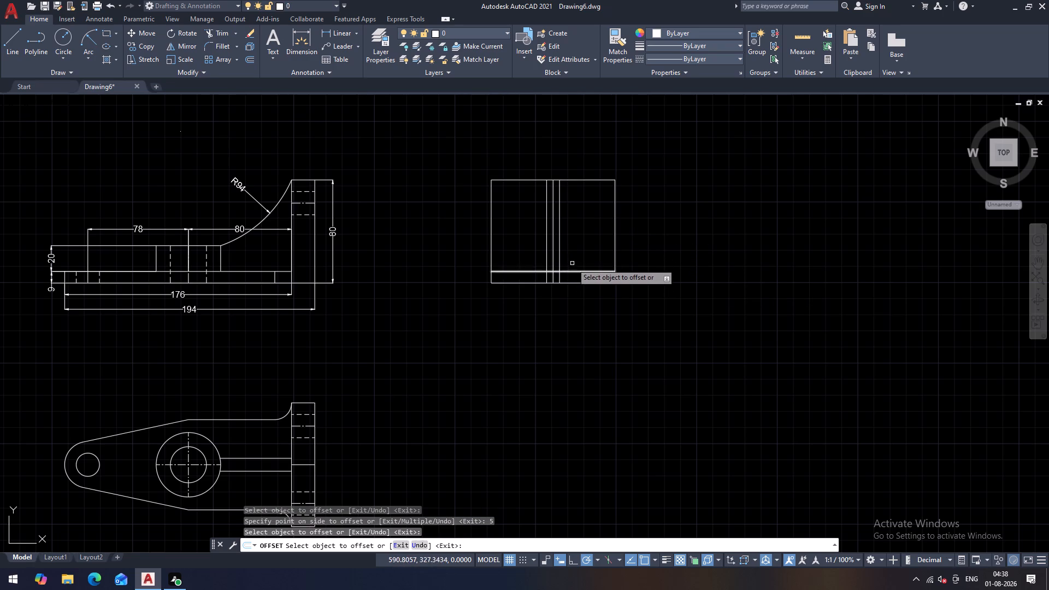
pyautogui.click(571, 271)
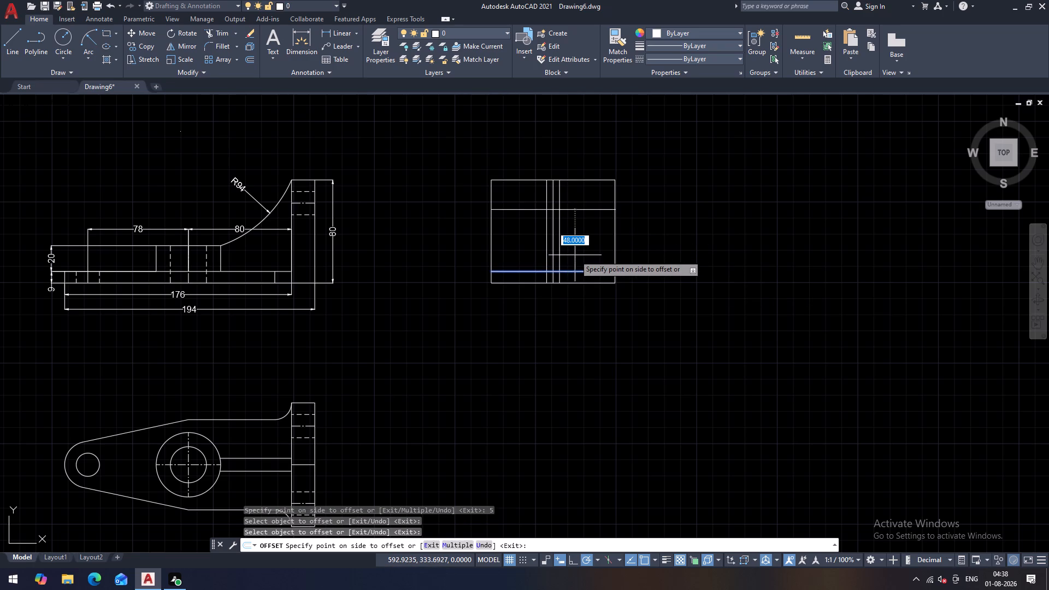
pyautogui.write('20')
pyautogui.press('Return')
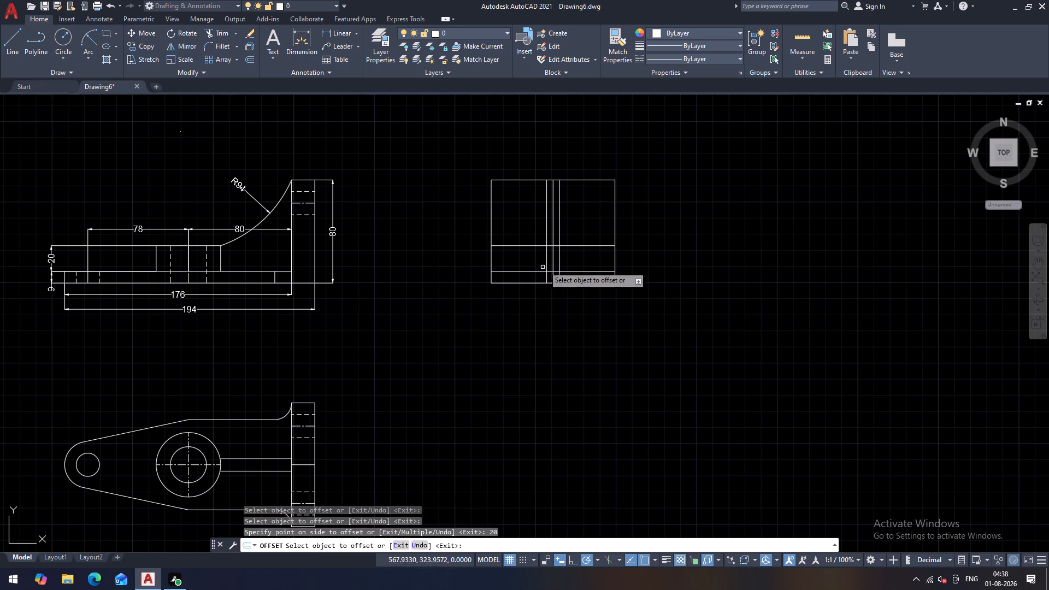
# Offset the side view's vertical centre line by 25 to both sides for the boss edges.
pyautogui.click(553, 259)
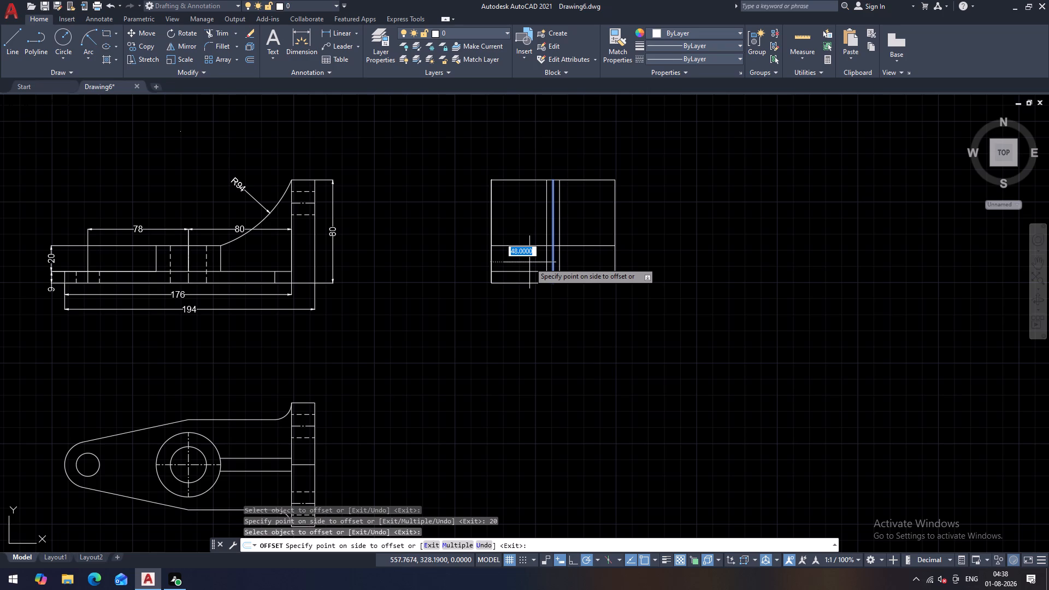
pyautogui.write('25')
pyautogui.press('Return')
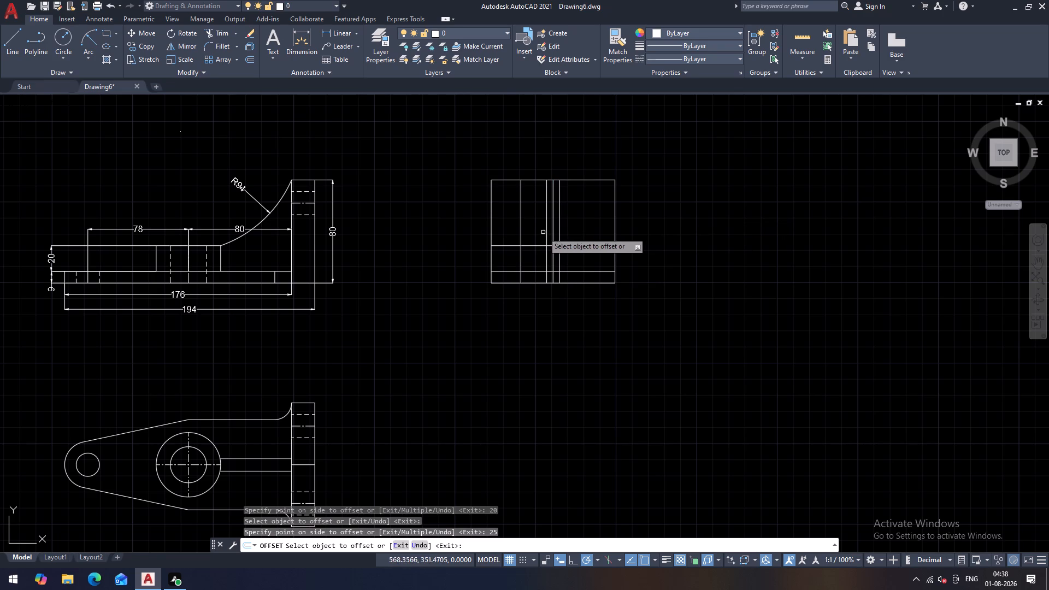
pyautogui.click(553, 232)
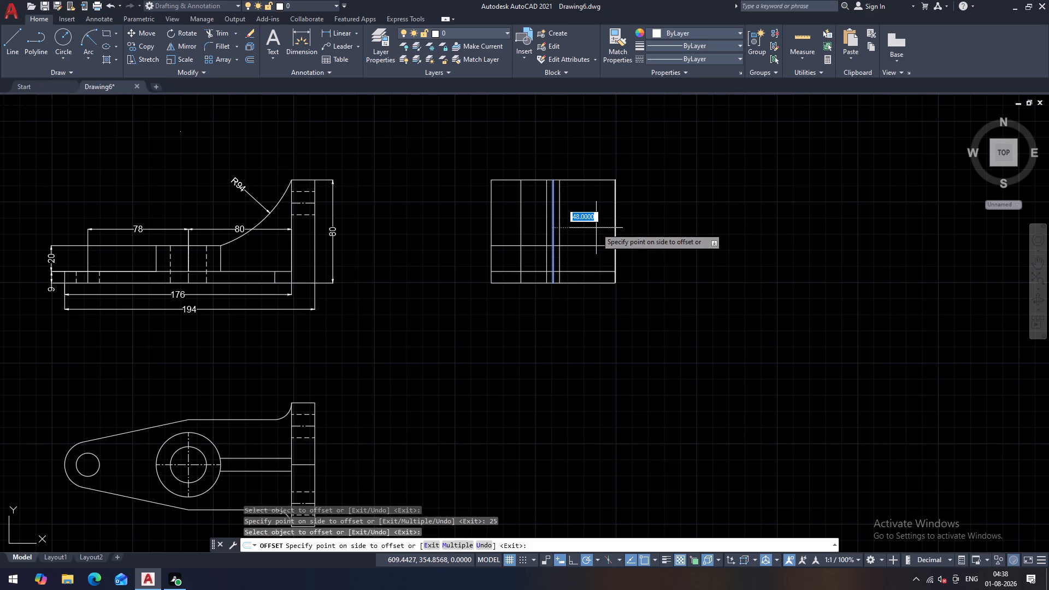
pyautogui.write('25')
pyautogui.press('Return')
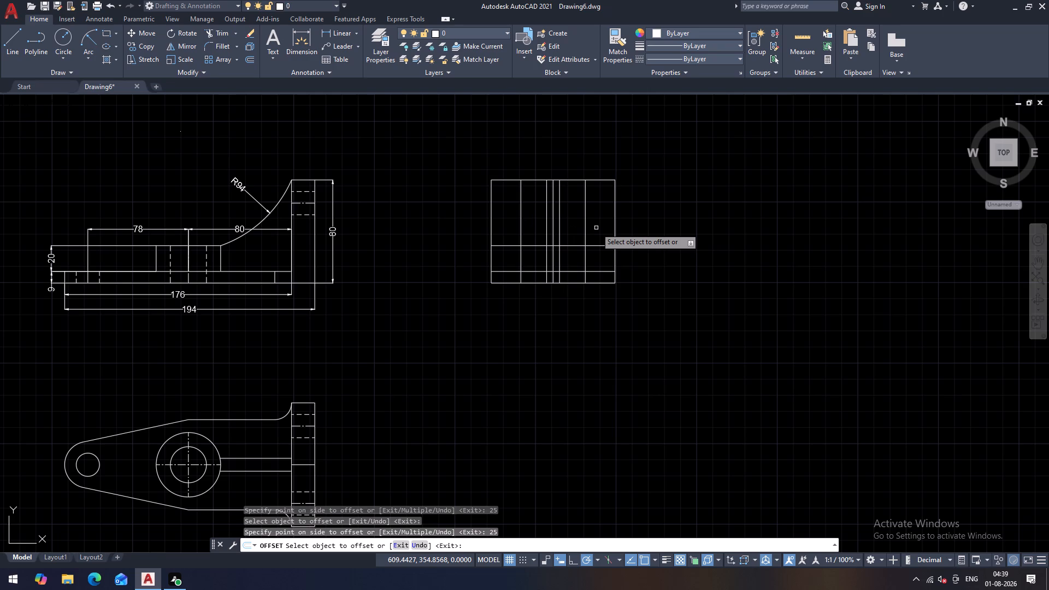
# Offset each outer vertical edge of the side view inward by 18 for the hole axes.
pyautogui.click(493, 221)
pyautogui.click(491, 222)
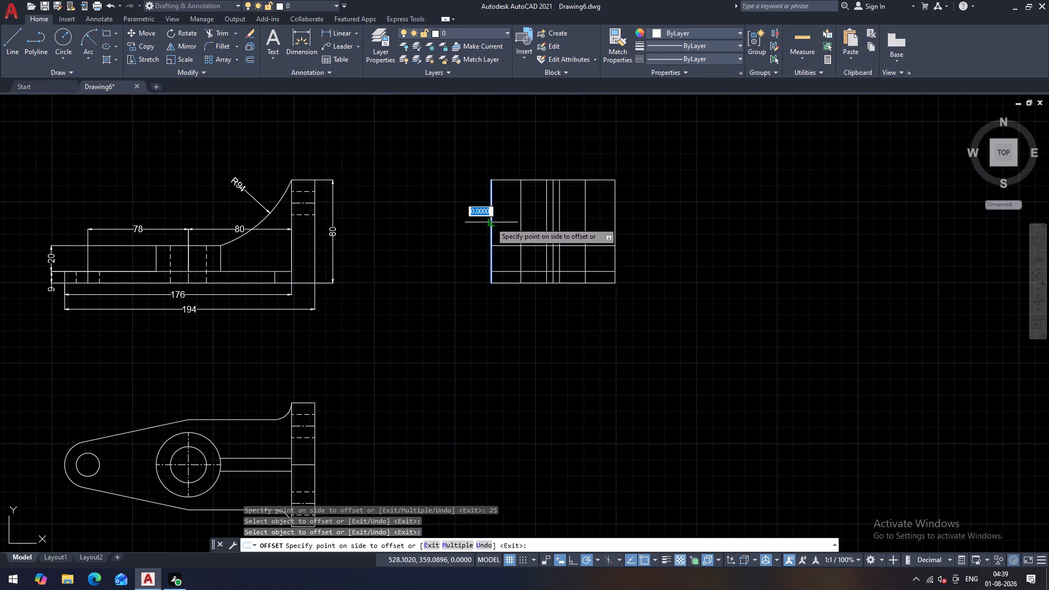
pyautogui.write('18')
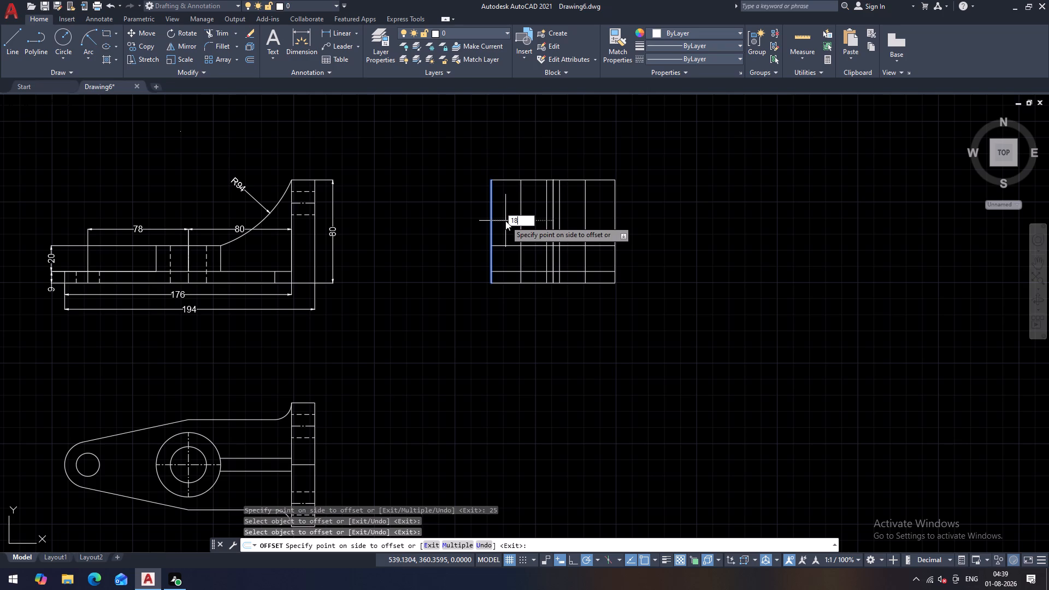
pyautogui.press('Return')
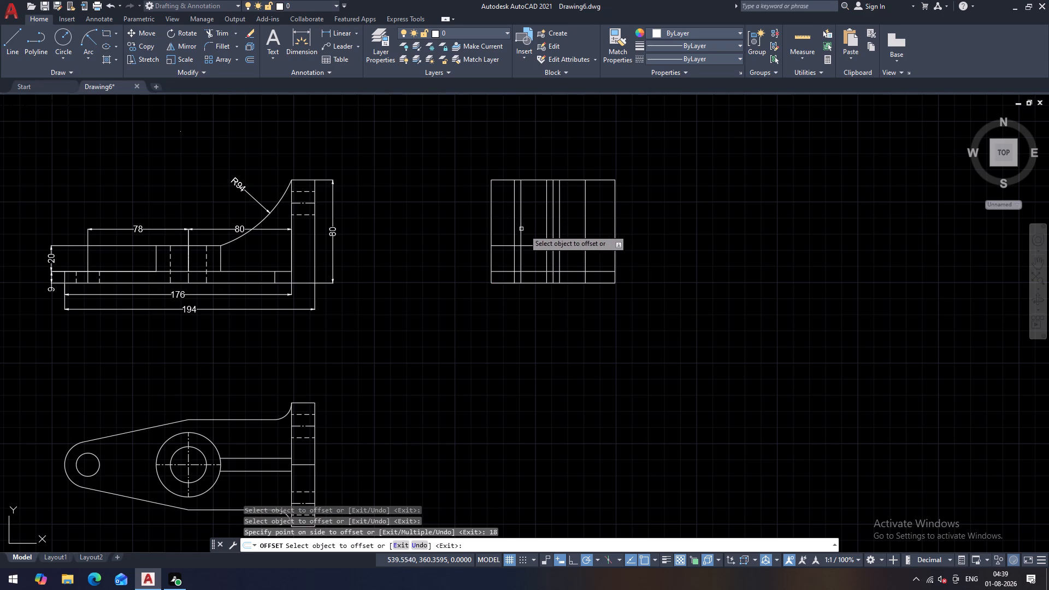
pyautogui.click(615, 228)
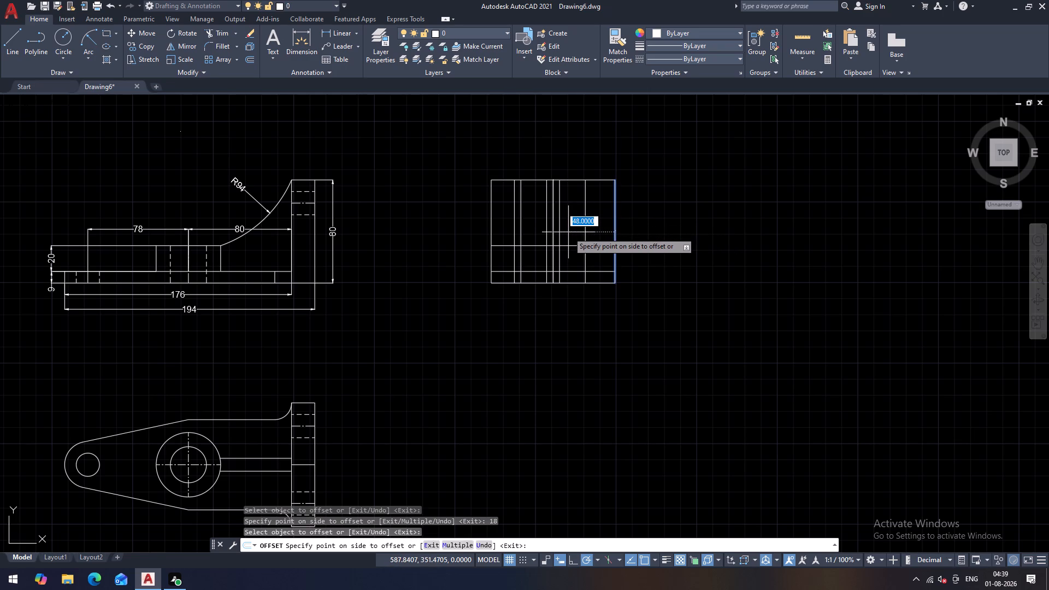
pyautogui.write('18')
pyautogui.press('Return')
pyautogui.press('Escape')
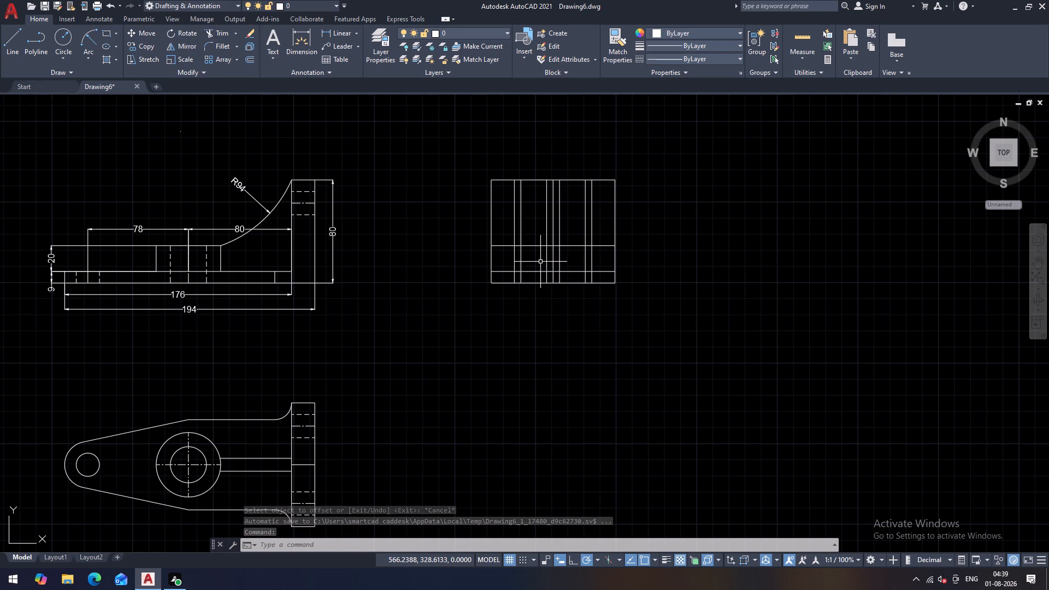
# Offset the base plate's top line in the side view upward by 53 for the horizontal hole axis.
pyautogui.scroll(1, 540, 262)
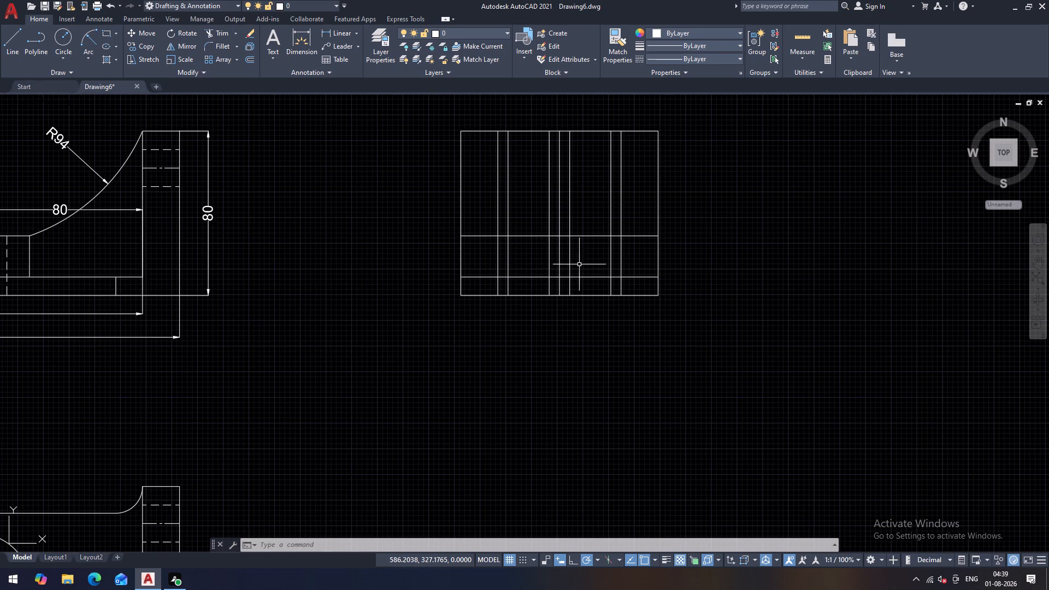
pyautogui.moveTo(581, 264); pyautogui.dragTo(575, 308, button='middle')
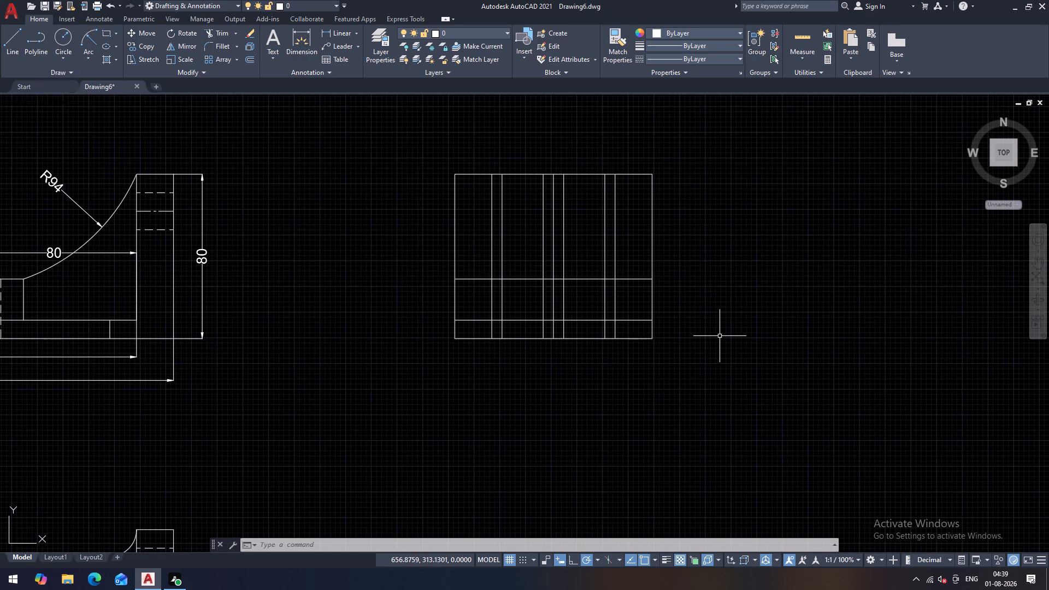
pyautogui.press('space')
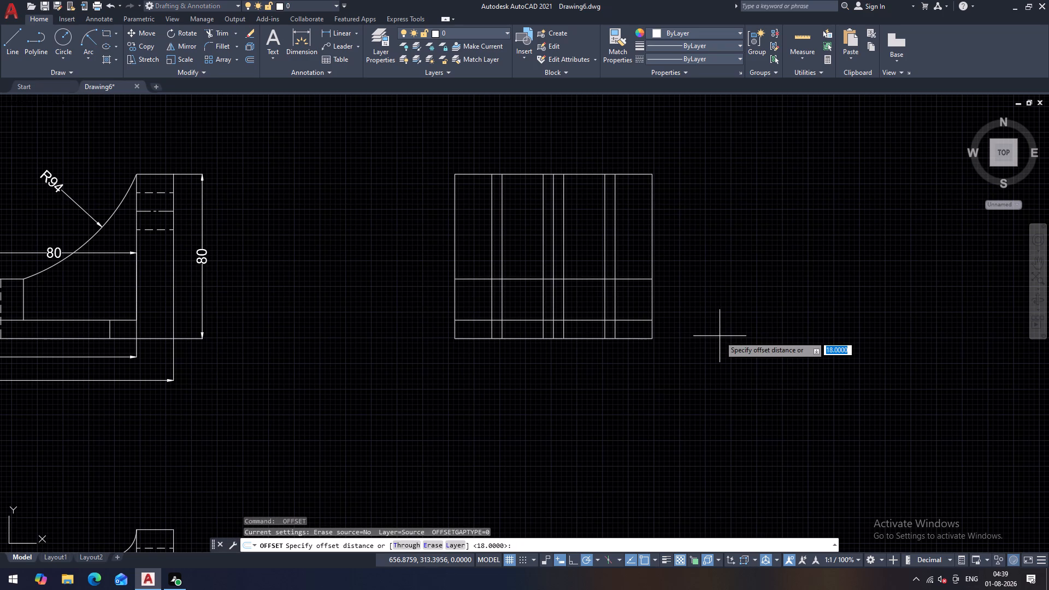
pyautogui.write('53')
pyautogui.press('Return')
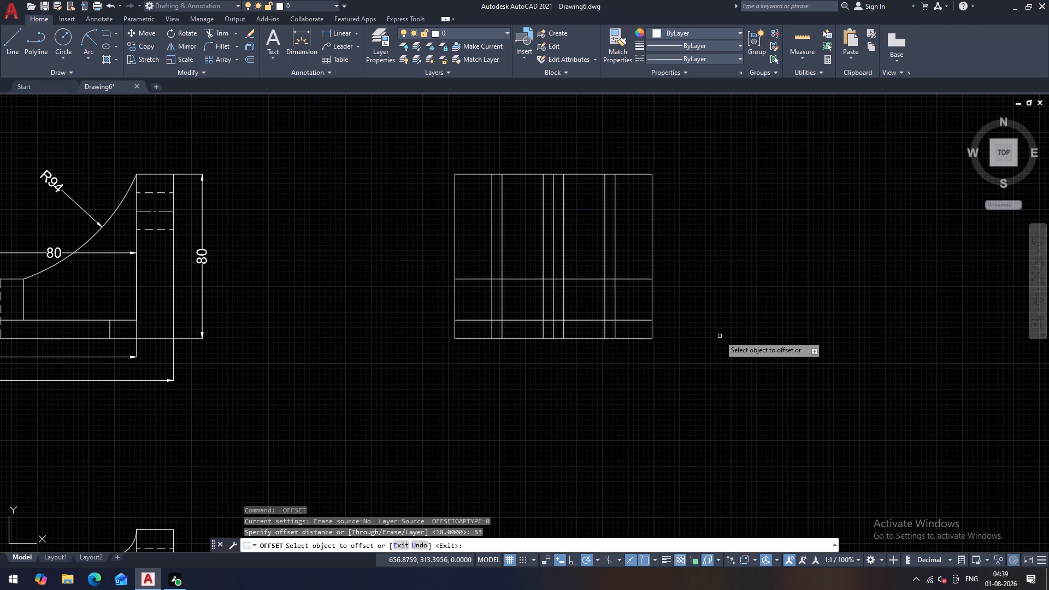
pyautogui.click(643, 321)
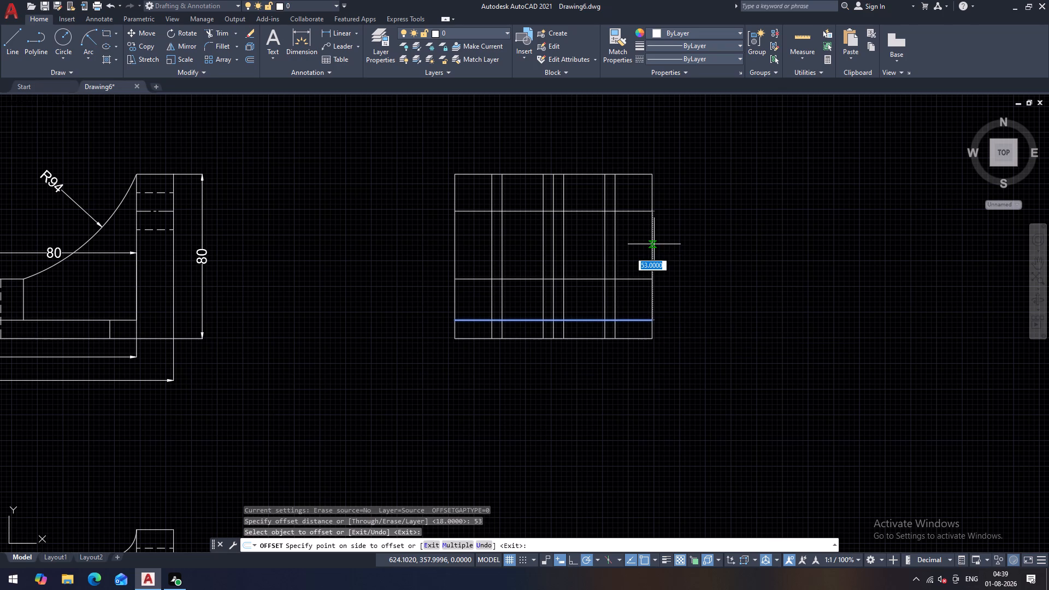
pyautogui.click(654, 244)
pyautogui.press('Escape')
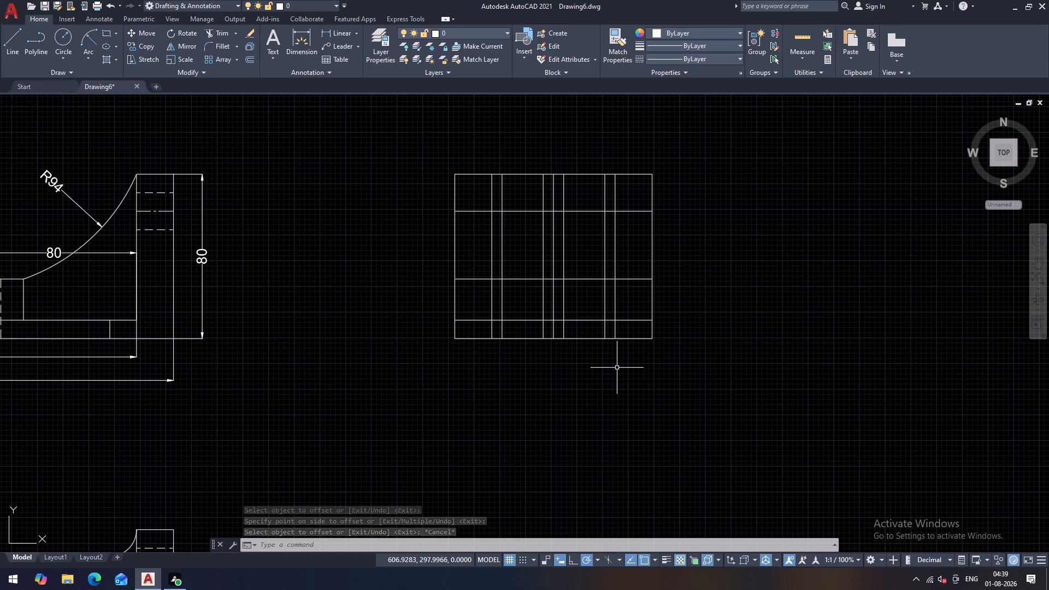
# Trim all the vertical construction lines below the base plate's top line in the side view.
pyautogui.write('TR')
pyautogui.press('space')
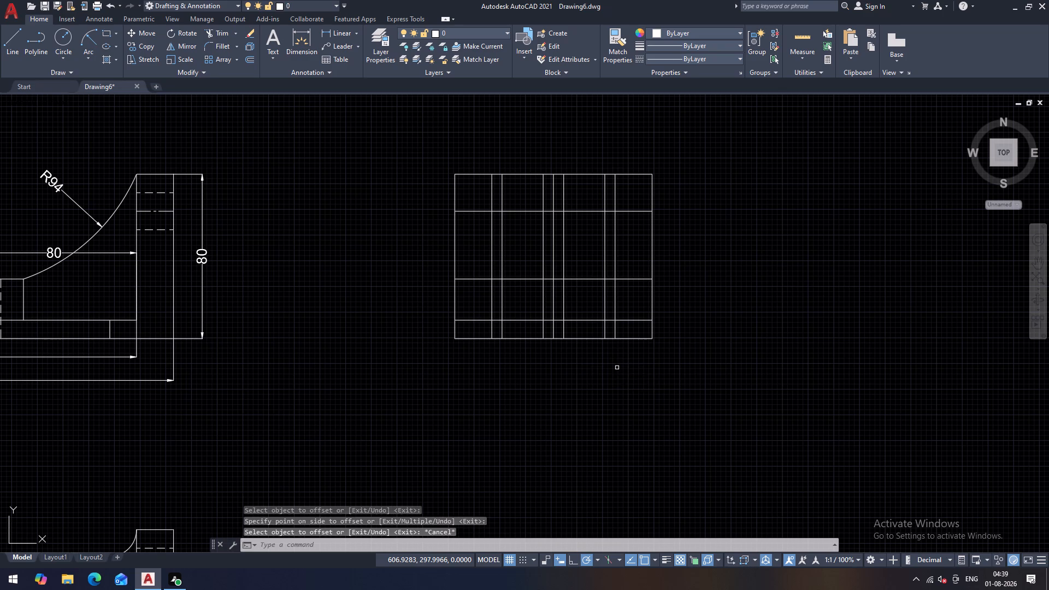
pyautogui.press('space')
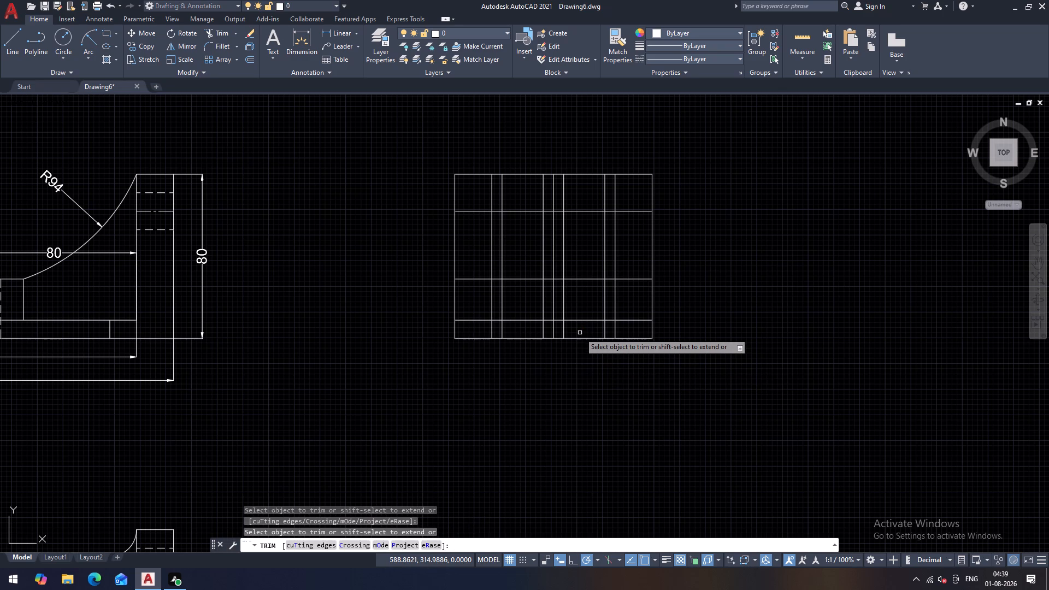
pyautogui.scroll(1, 580, 333)
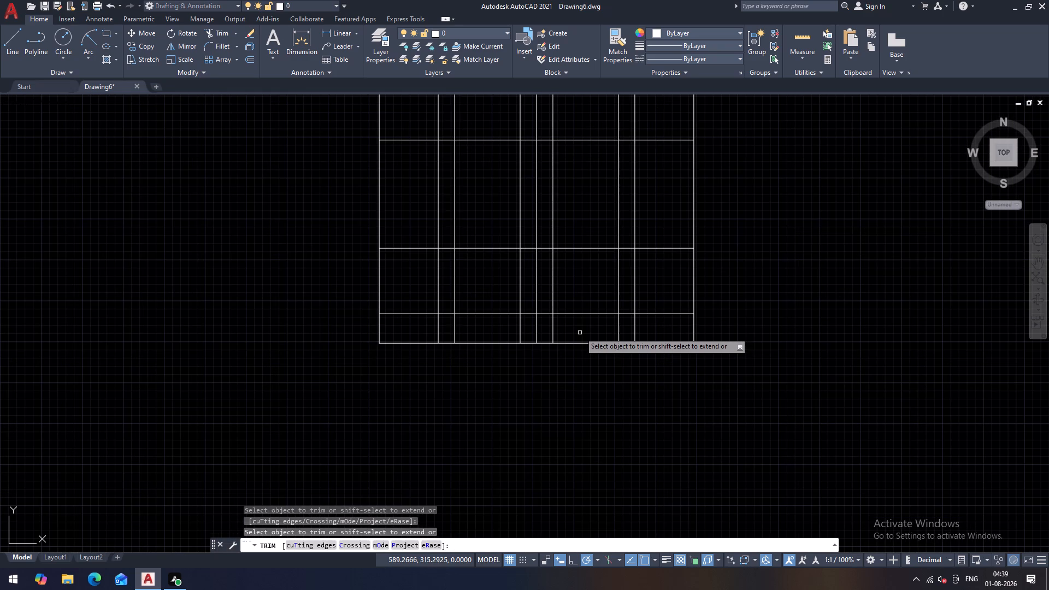
pyautogui.moveTo(649, 328); pyautogui.dragTo(619, 331)
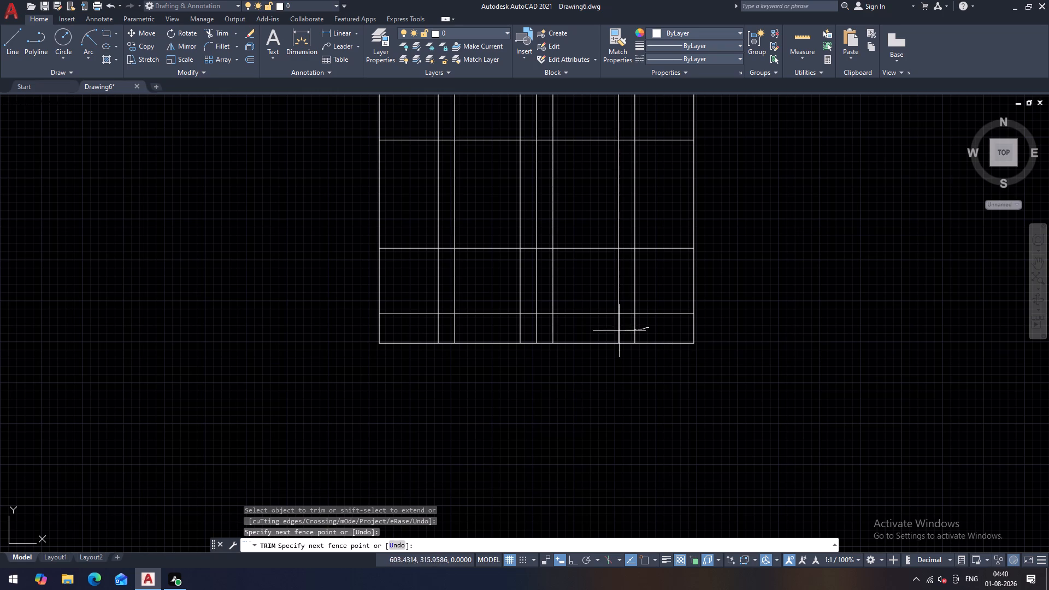
pyautogui.moveTo(619, 331); pyautogui.dragTo(429, 325)
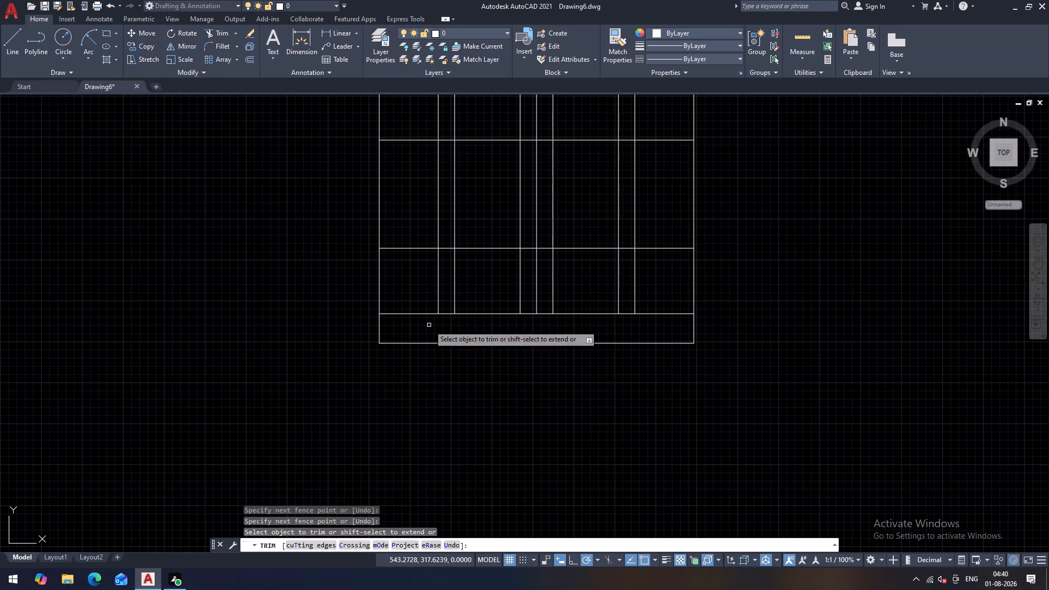
# Trim the side view's offset lines to leave the boss's rectangular outline, with the vertical hole axes kept only above the horizontal hole axis.
pyautogui.scroll(-1, 520, 351)
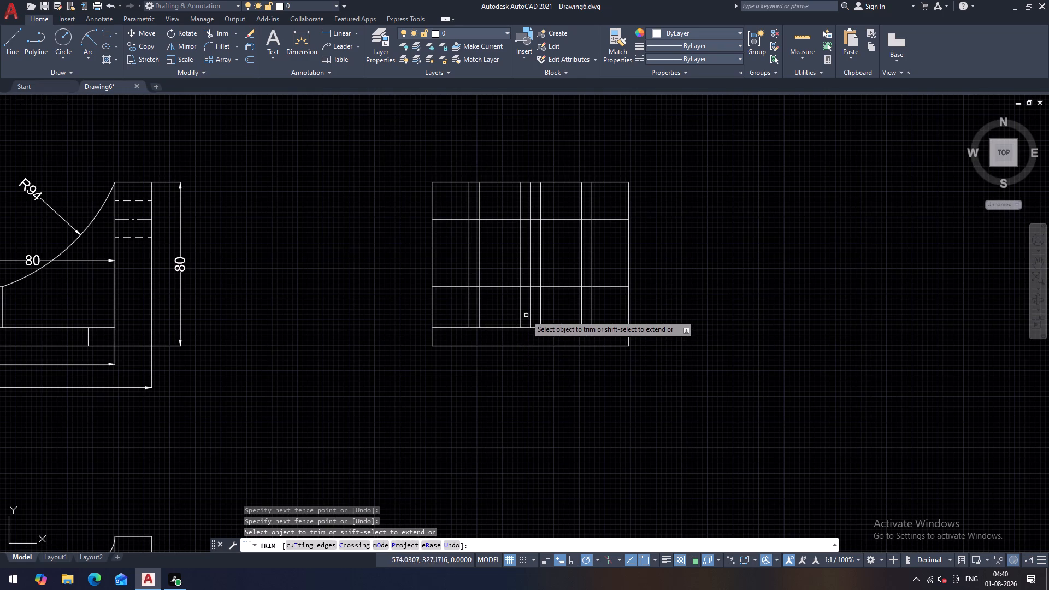
pyautogui.scroll(1, 532, 311)
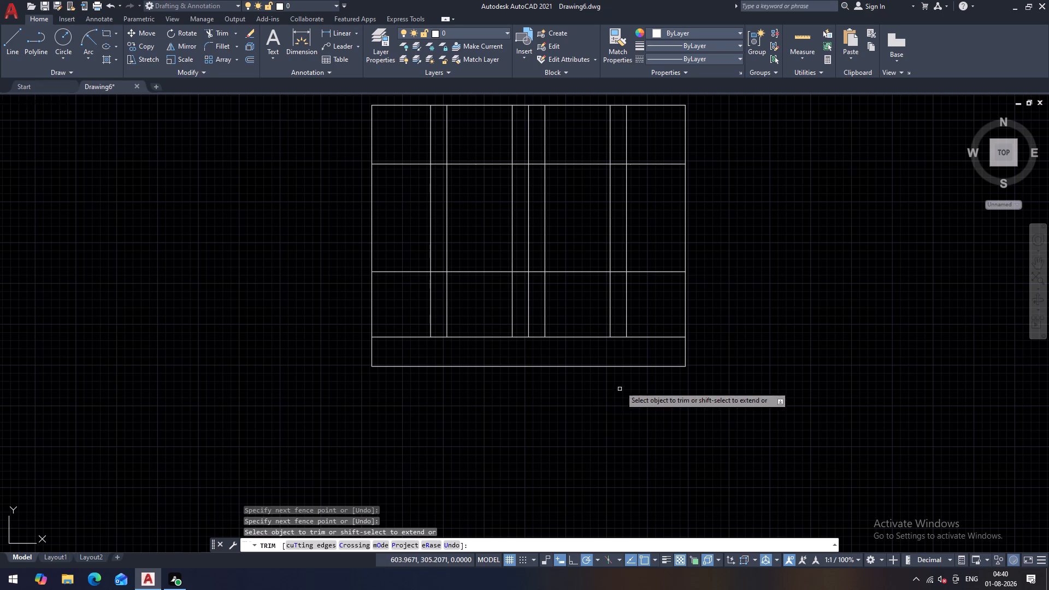
pyautogui.moveTo(626, 371); pyautogui.dragTo(617, 402, button='middle')
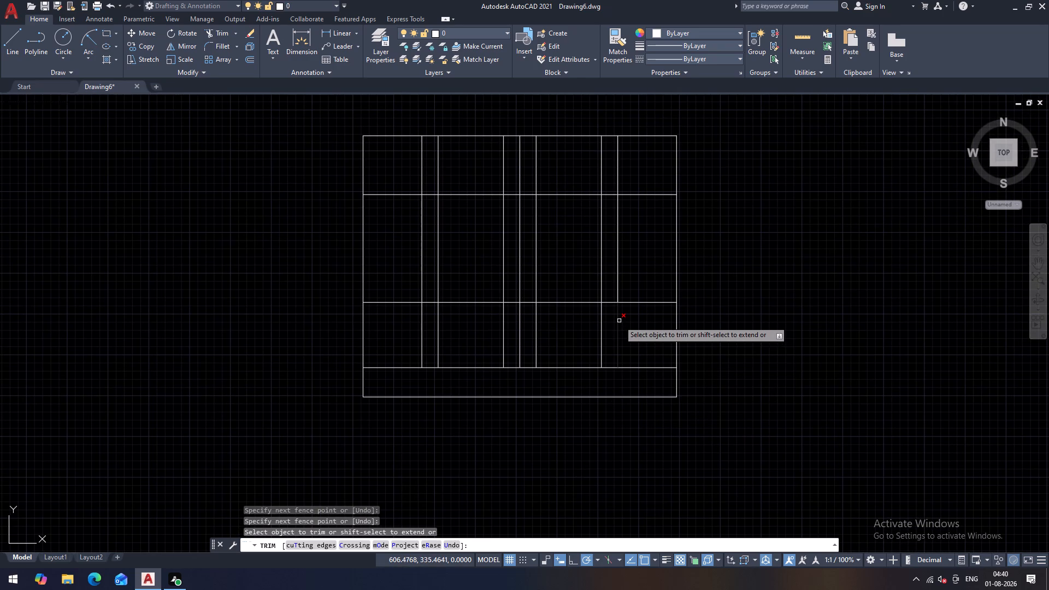
pyautogui.click(619, 321)
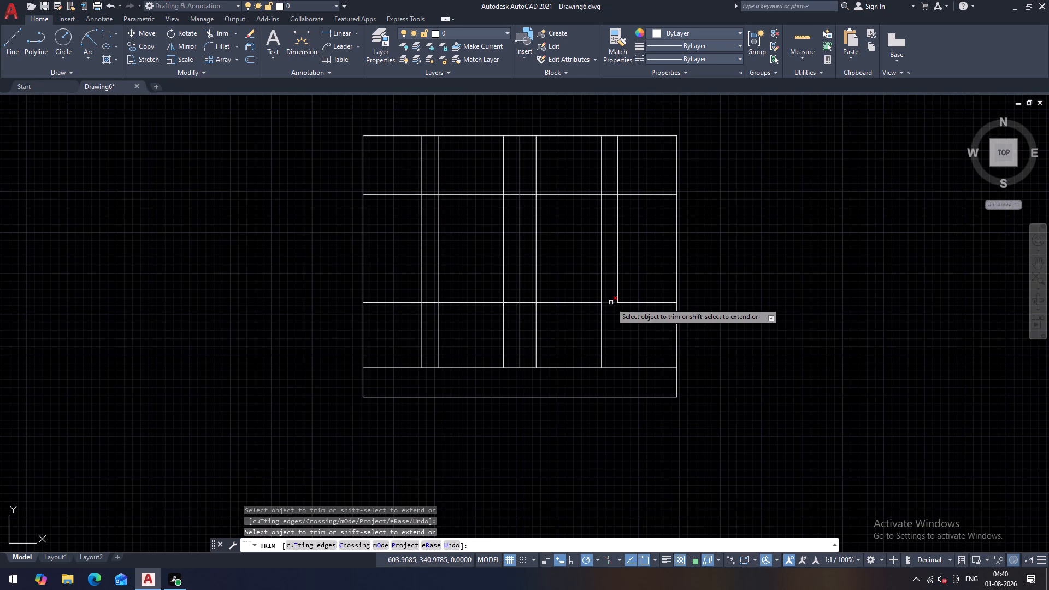
pyautogui.click(611, 303)
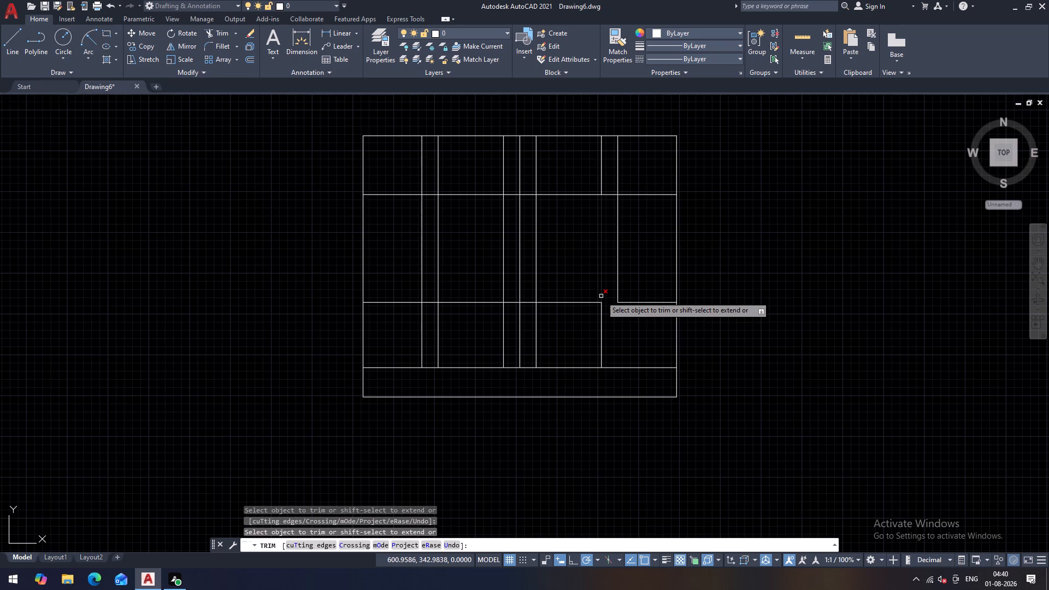
pyautogui.click(601, 296)
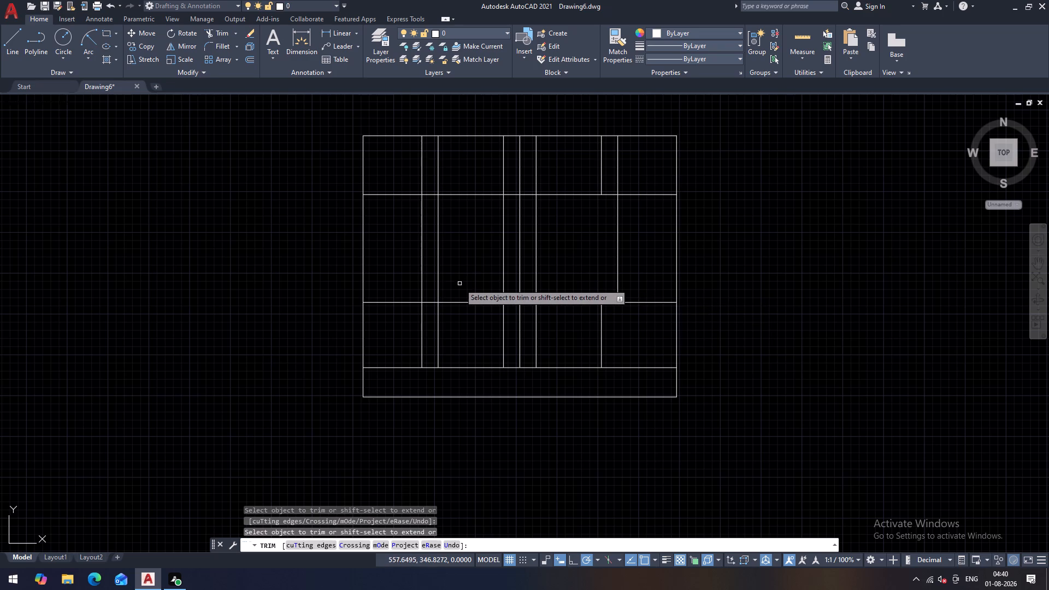
pyautogui.click(439, 286)
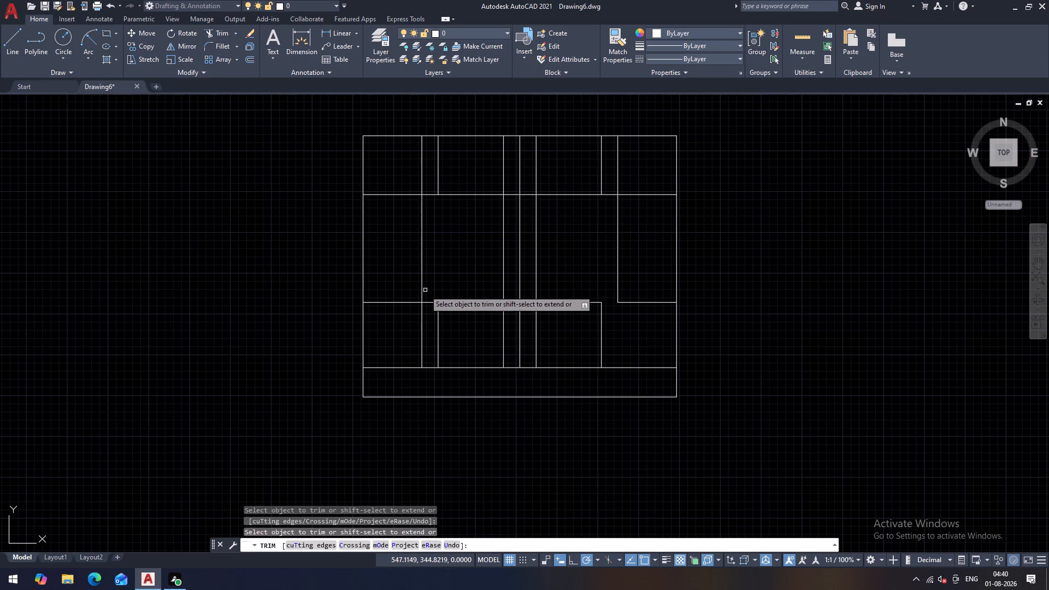
pyautogui.click(421, 292)
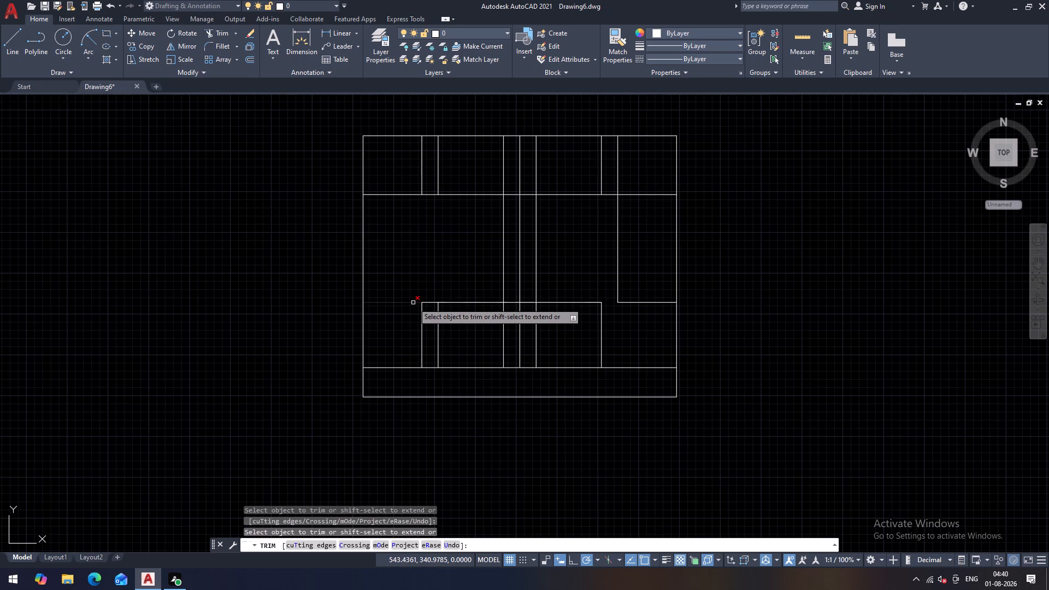
pyautogui.click(413, 303)
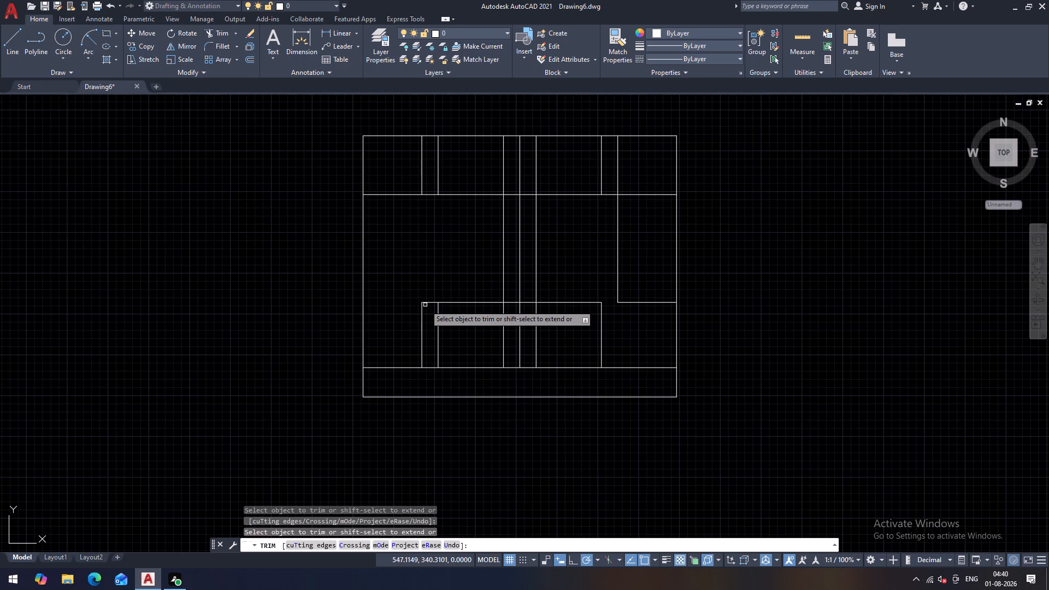
pyautogui.moveTo(427, 274); pyautogui.dragTo(416, 326)
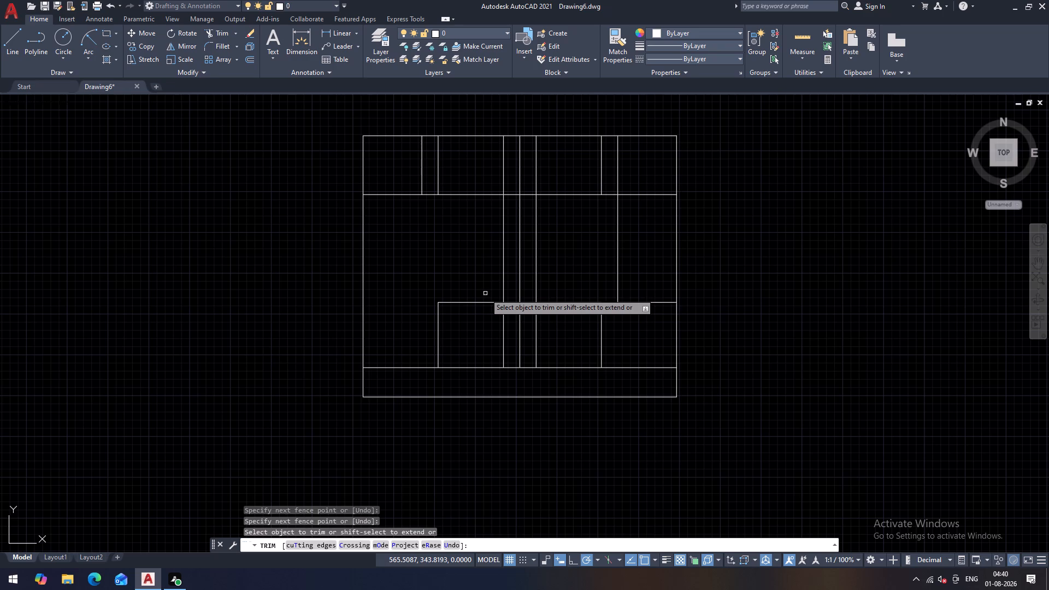
pyautogui.moveTo(562, 303); pyautogui.dragTo(547, 334, button='middle')
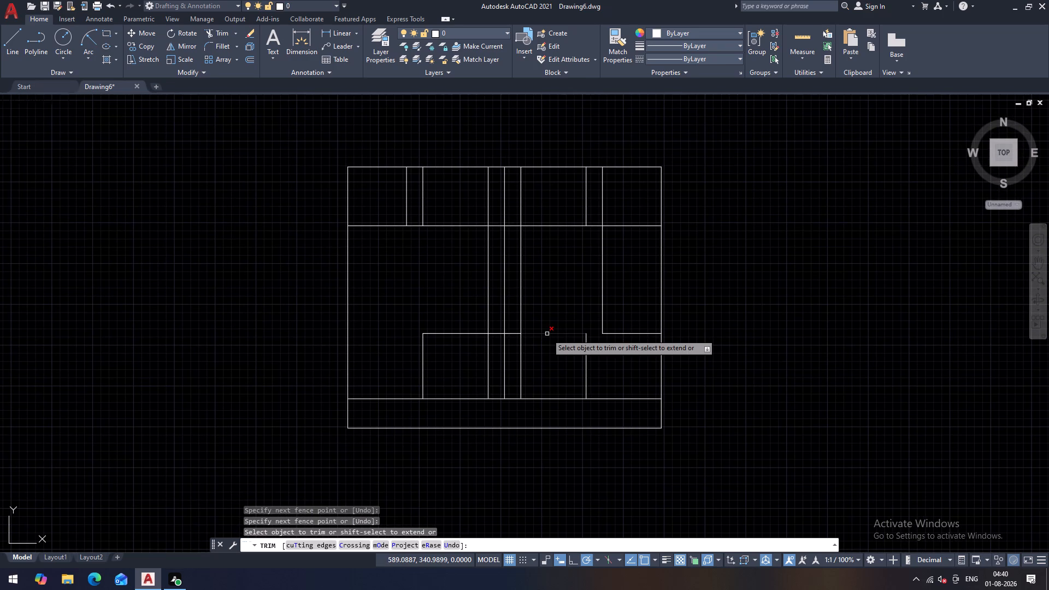
pyautogui.click(423, 212)
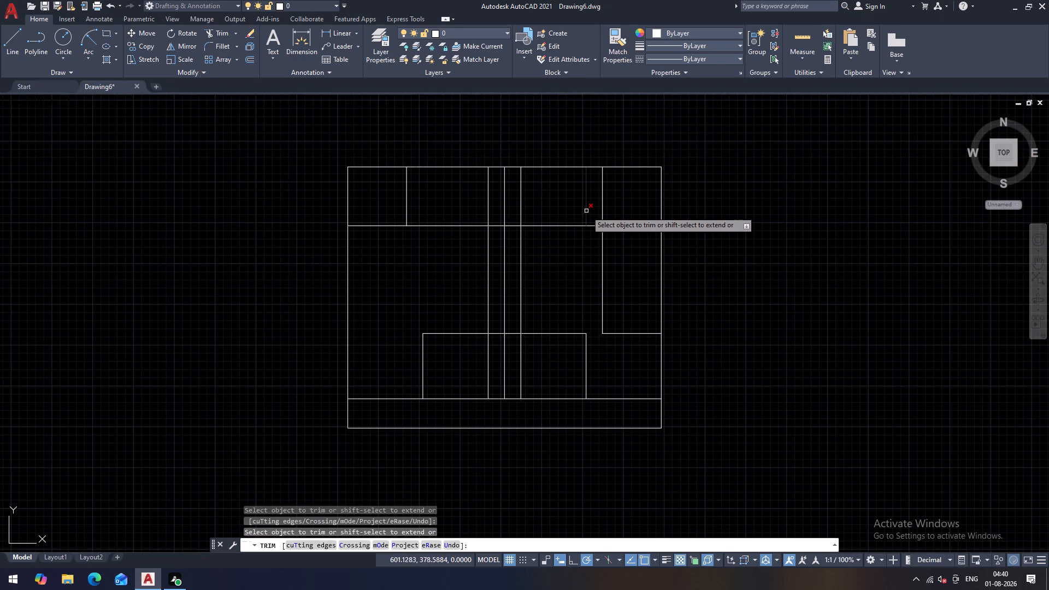
pyautogui.click(586, 211)
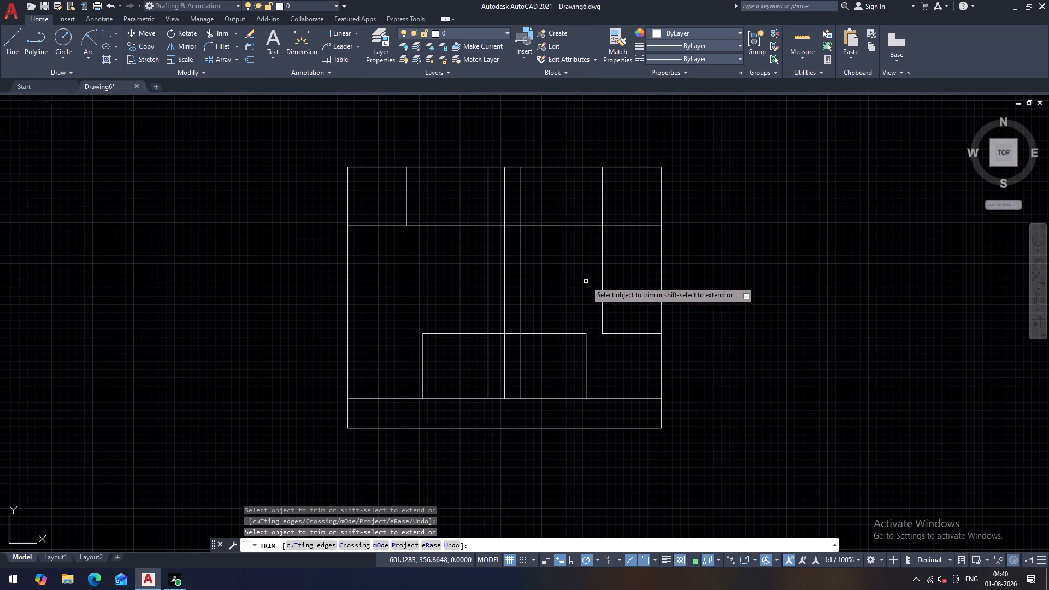
pyautogui.moveTo(586, 281); pyautogui.dragTo(637, 355)
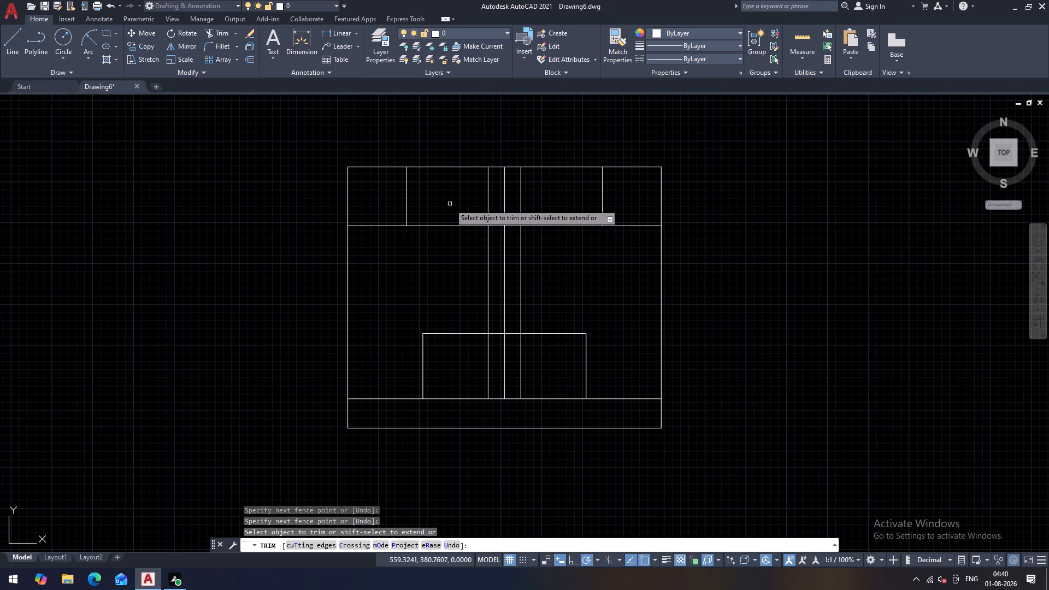
# Trim away the horizontal hole axis between the two vertical hole axes, including the pieces between the central vertical lines.
pyautogui.moveTo(450, 204); pyautogui.dragTo(444, 253)
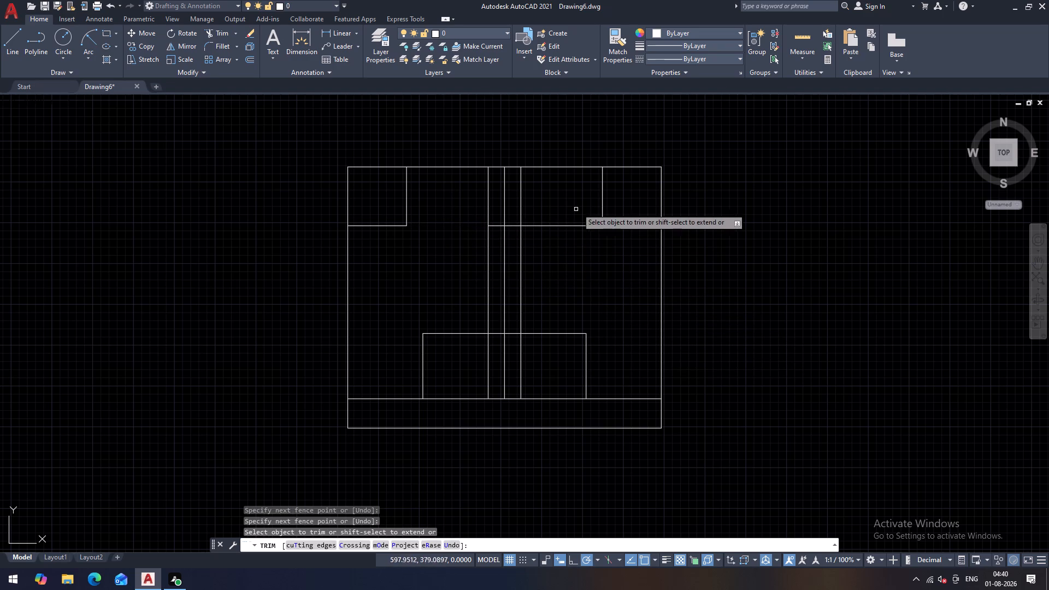
pyautogui.moveTo(577, 206); pyautogui.dragTo(601, 280)
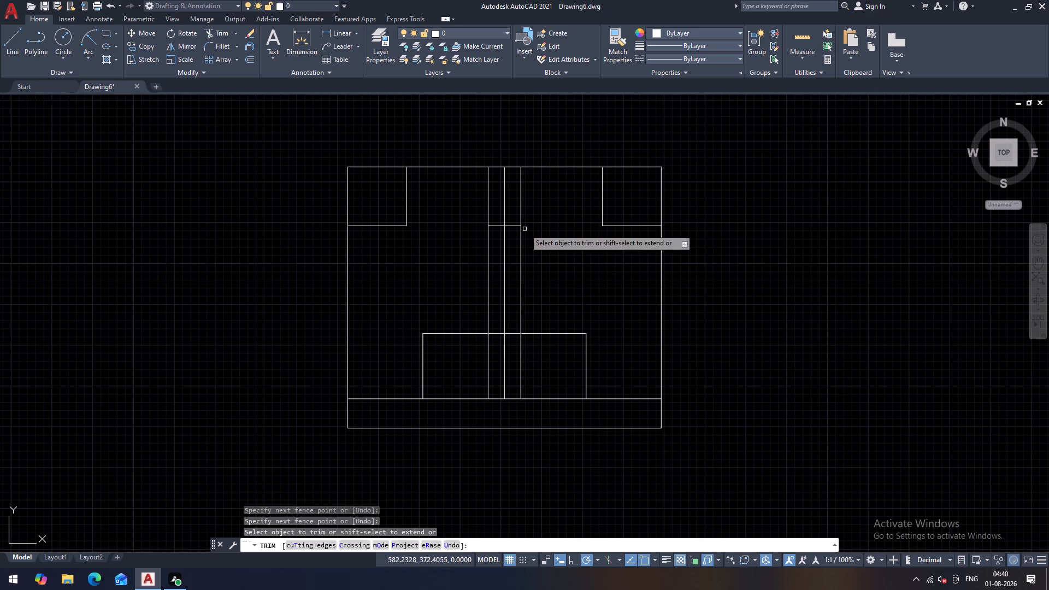
pyautogui.scroll(1, 526, 211)
pyautogui.click(505, 236)
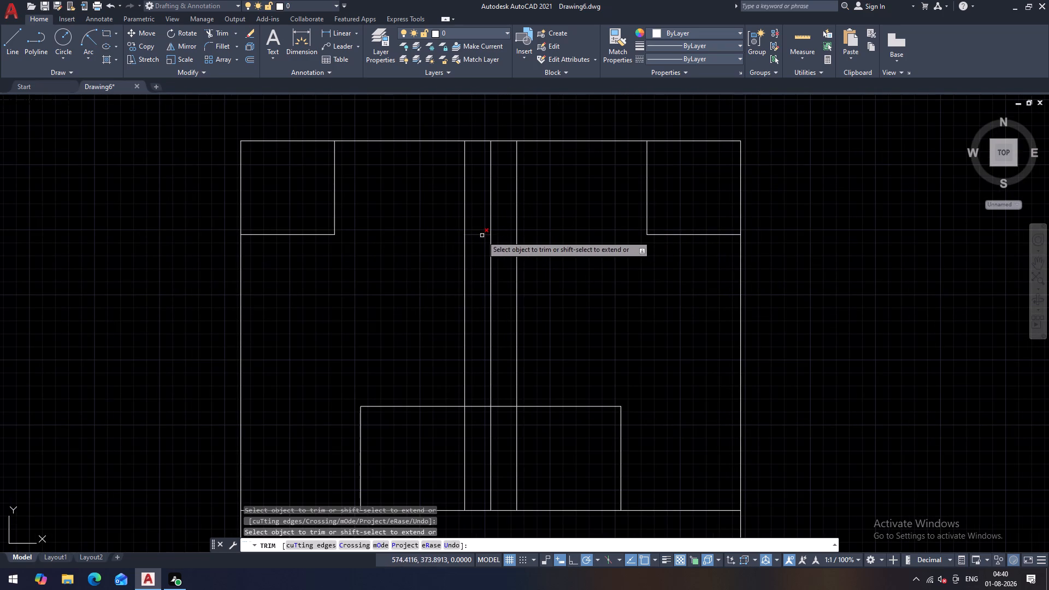
pyautogui.click(482, 235)
pyautogui.scroll(-1, 521, 234)
pyautogui.press('Escape')
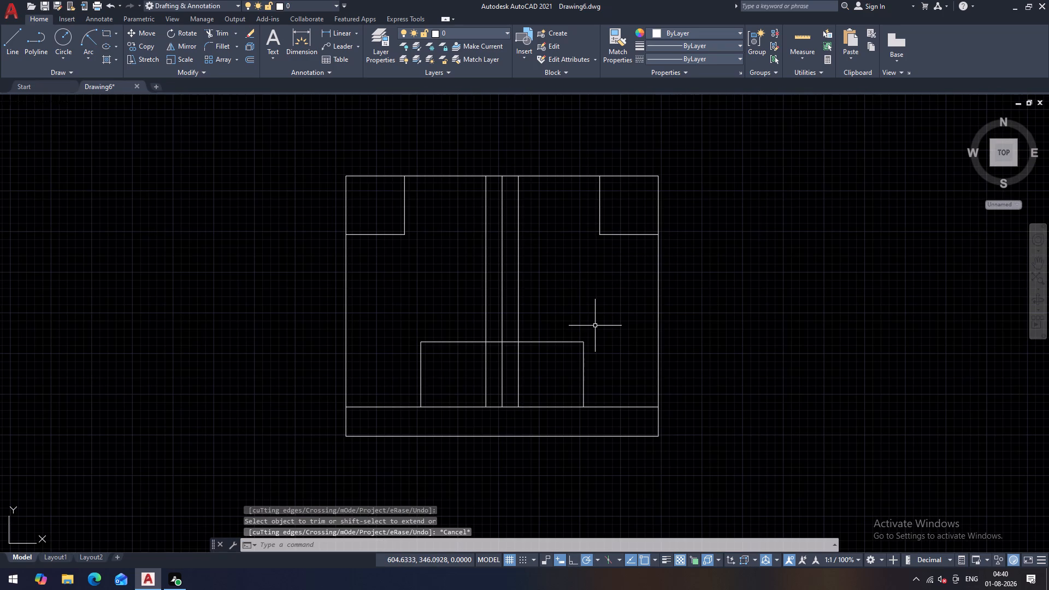
# Draw an 18 diameter circle at the intersection of the left hole axes in the side view.
pyautogui.write('C')
pyautogui.press('space')
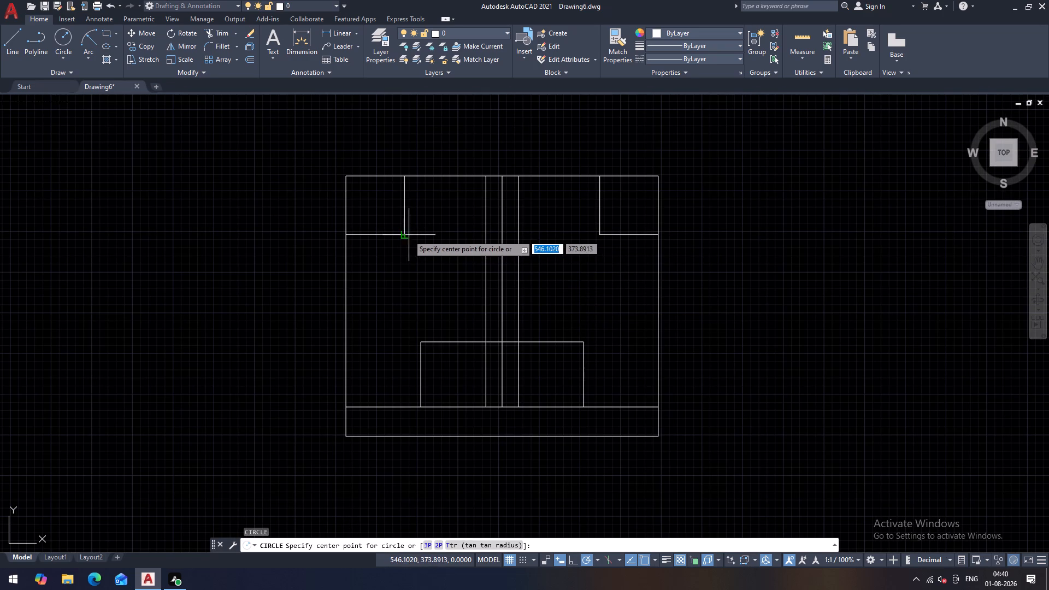
pyautogui.click(406, 235)
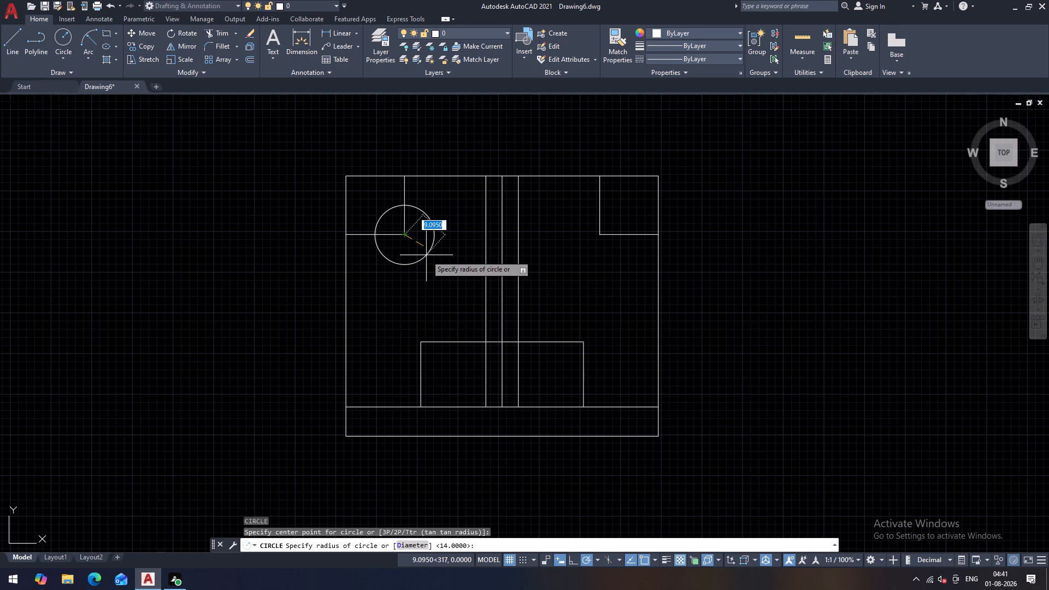
pyautogui.press('d')
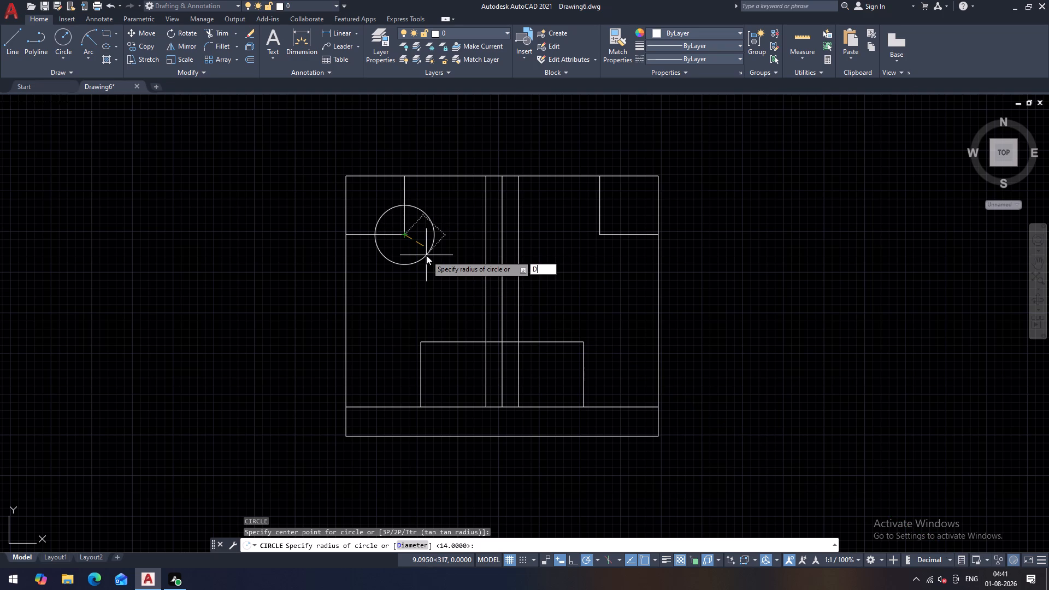
pyautogui.press('Return')
pyautogui.write('18')
pyautogui.press('Return')
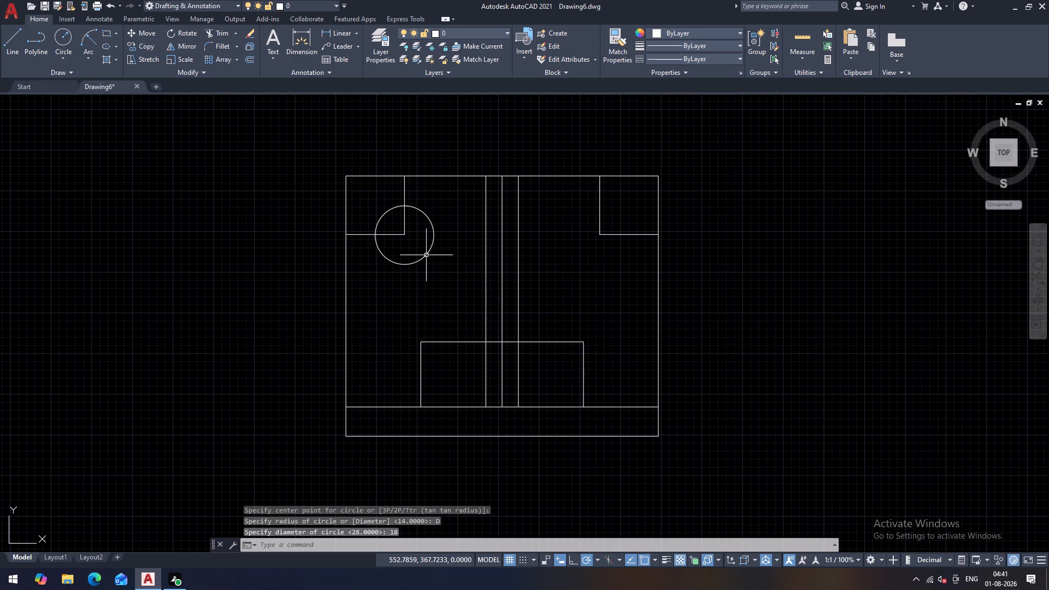
# Draw a second 18 diameter circle at the intersection of the right hole axes in the side view.
pyautogui.press('space')
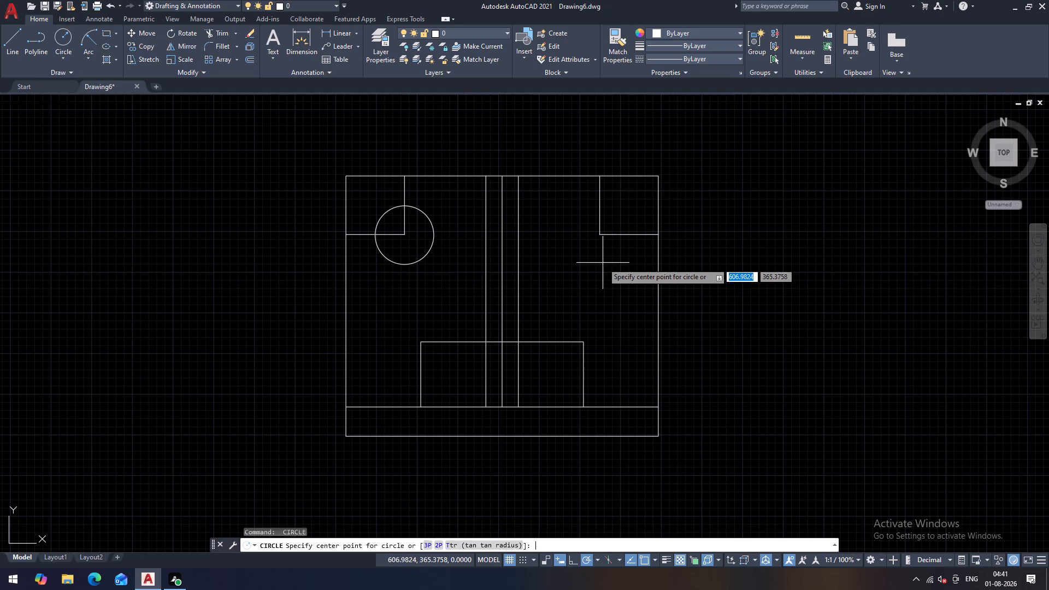
pyautogui.click(601, 233)
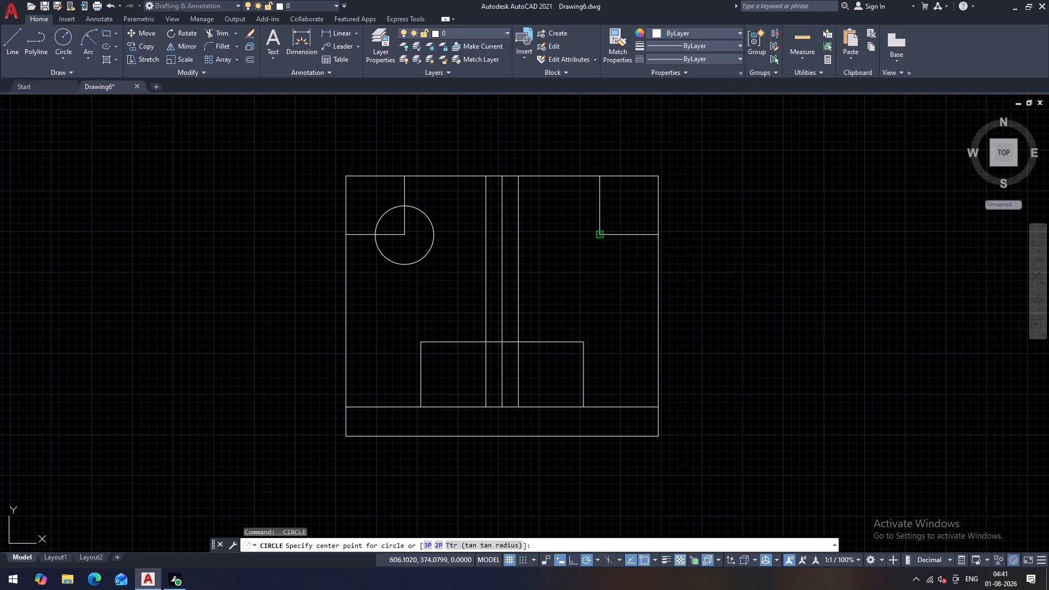
pyautogui.press('d')
pyautogui.press('Return')
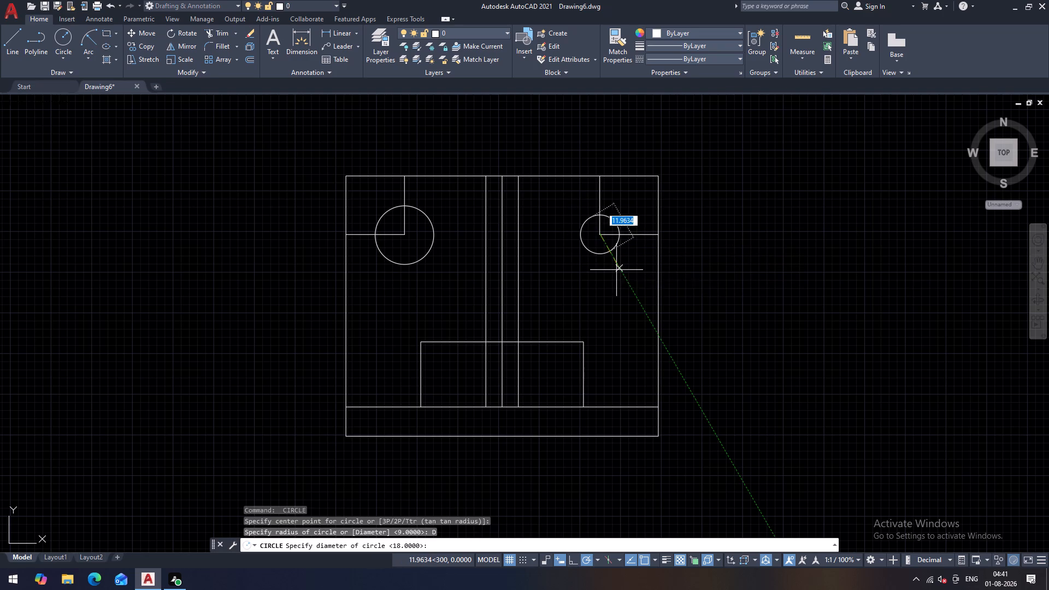
pyautogui.write('18')
pyautogui.press('Return')
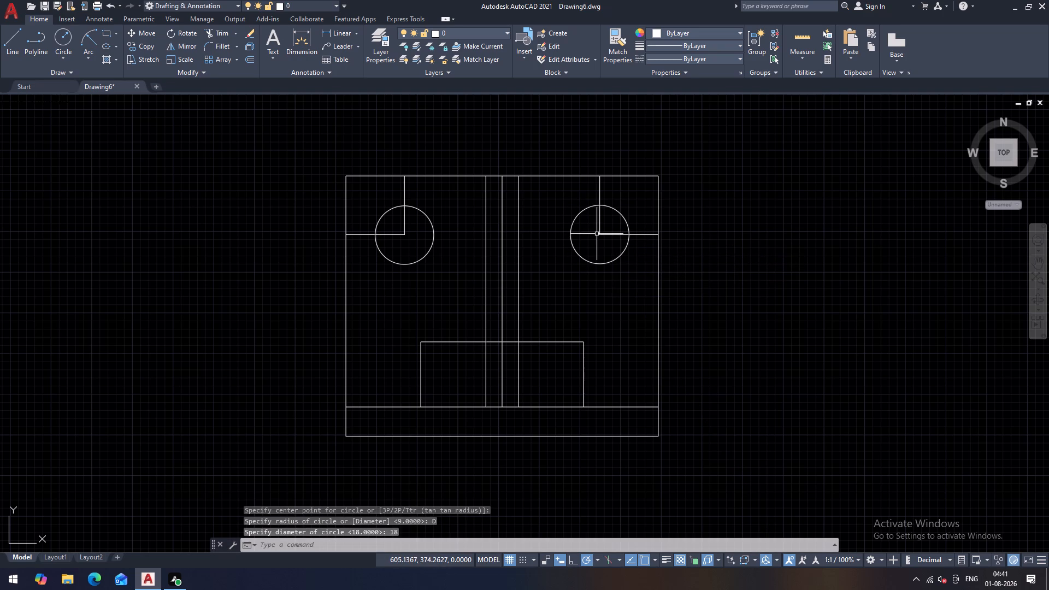
# Fillet the two upper corners of the side view's outline with radius 18.
pyautogui.scroll(-1, 597, 234)
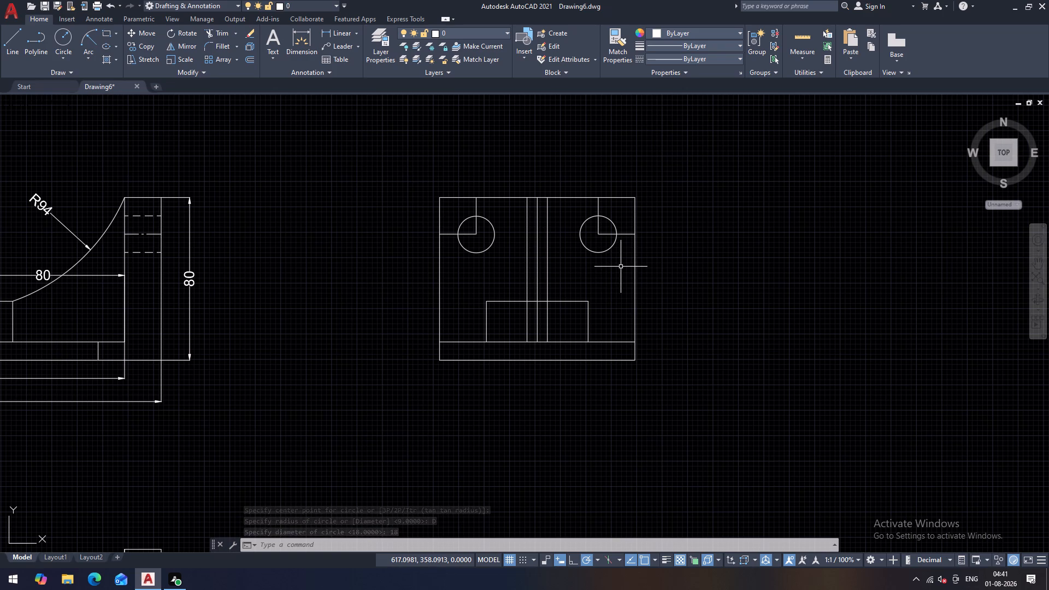
pyautogui.write('F R')
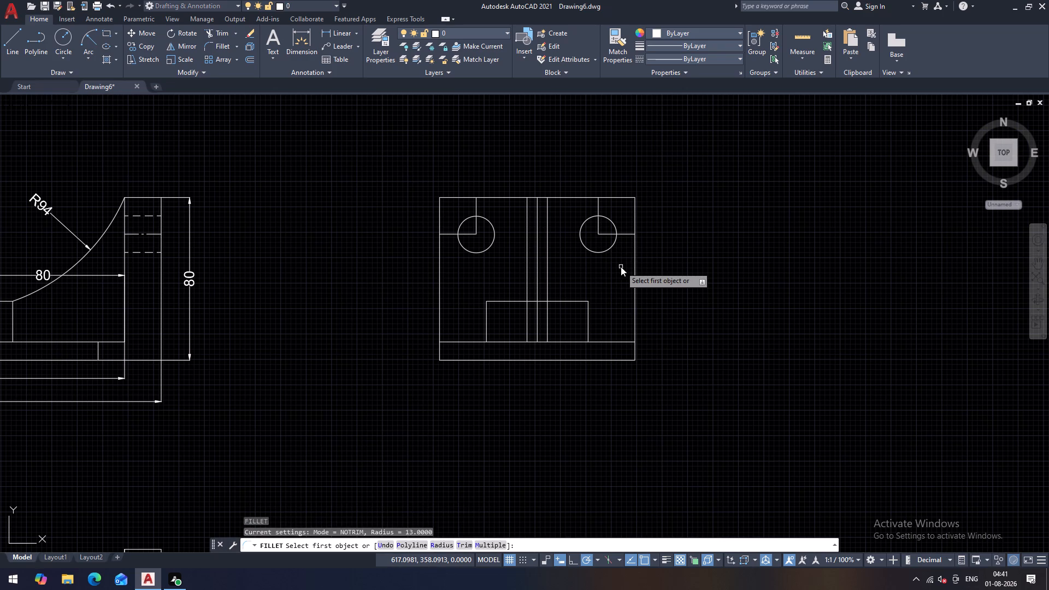
pyautogui.press('space')
pyautogui.write('18')
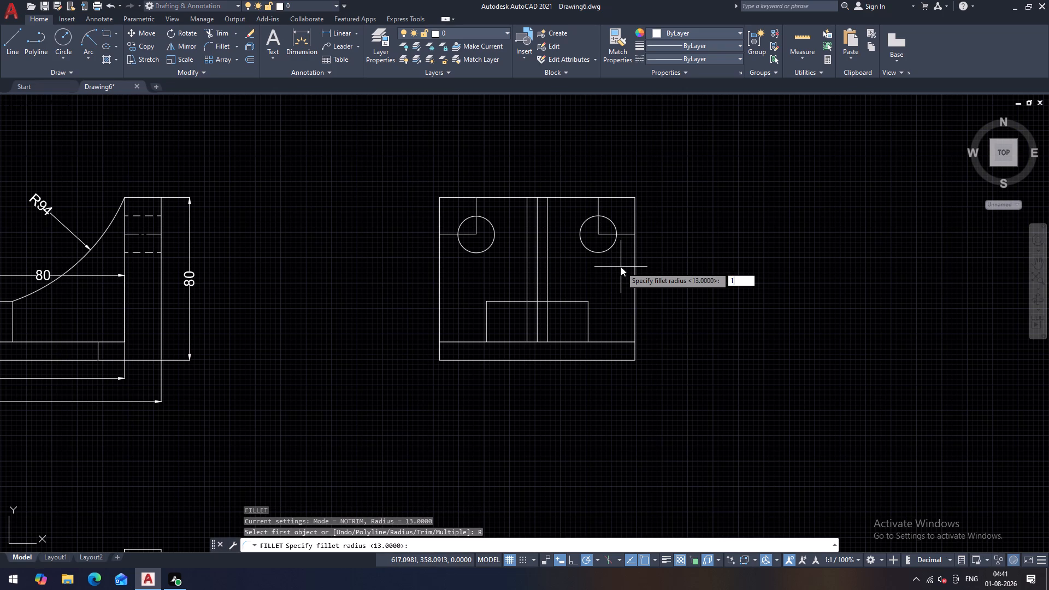
pyautogui.press('Return')
pyautogui.click(608, 198)
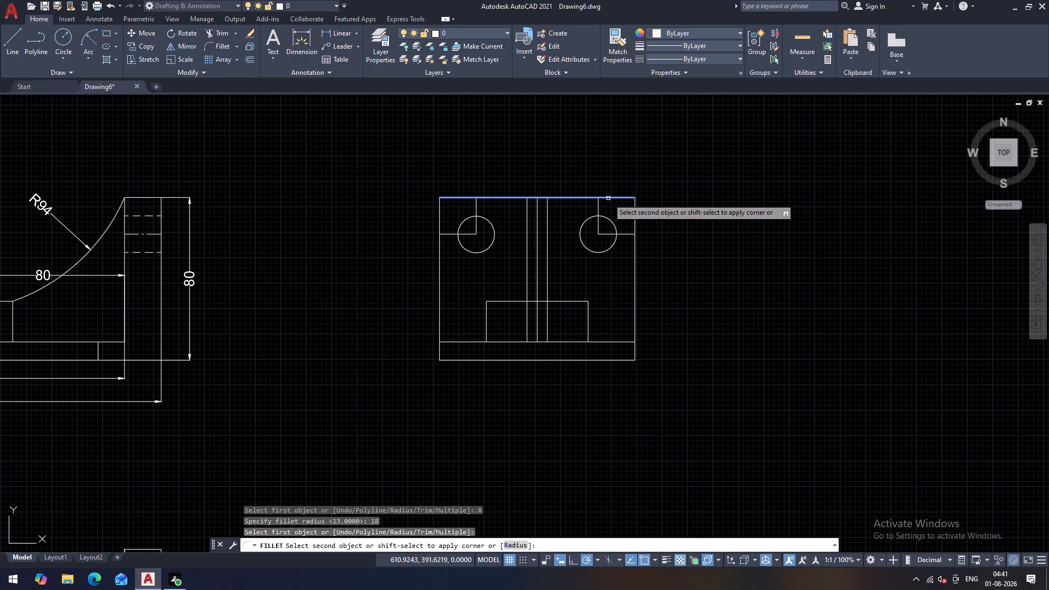
pyautogui.click(636, 219)
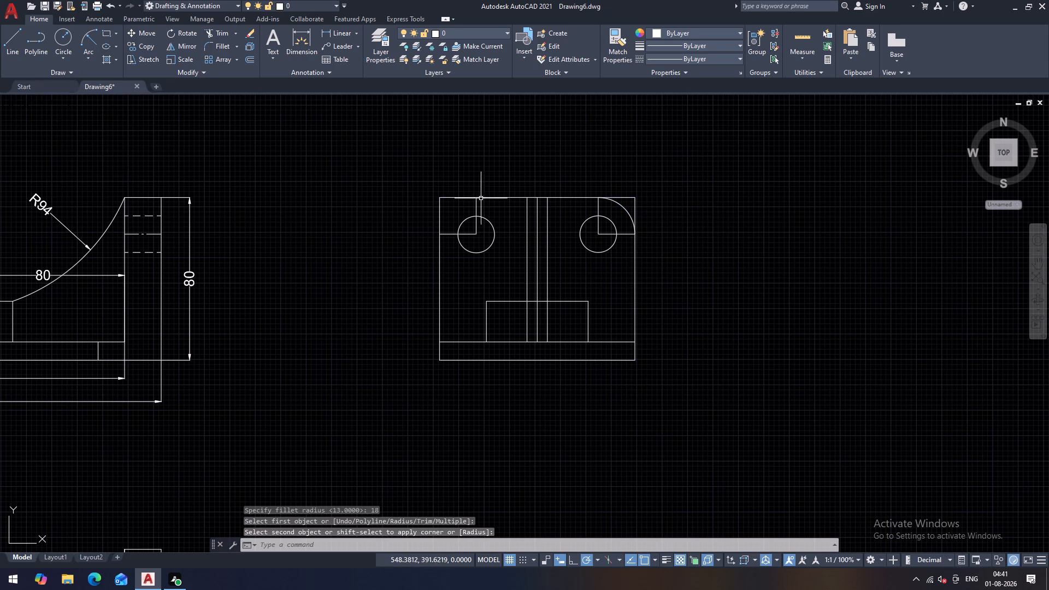
pyautogui.press('space')
pyautogui.click(457, 196)
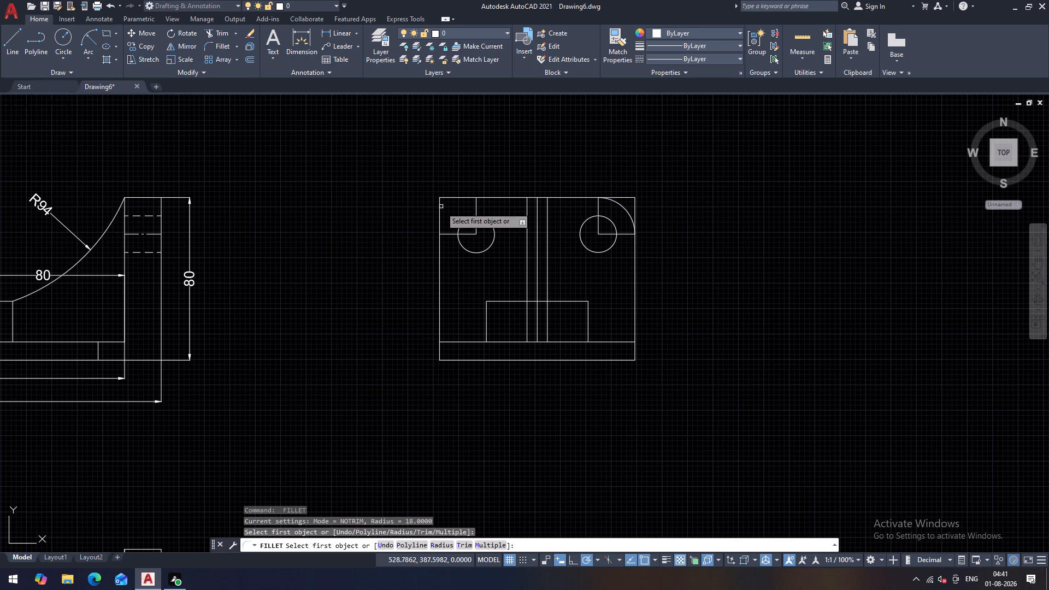
pyautogui.click(440, 208)
pyautogui.click(453, 198)
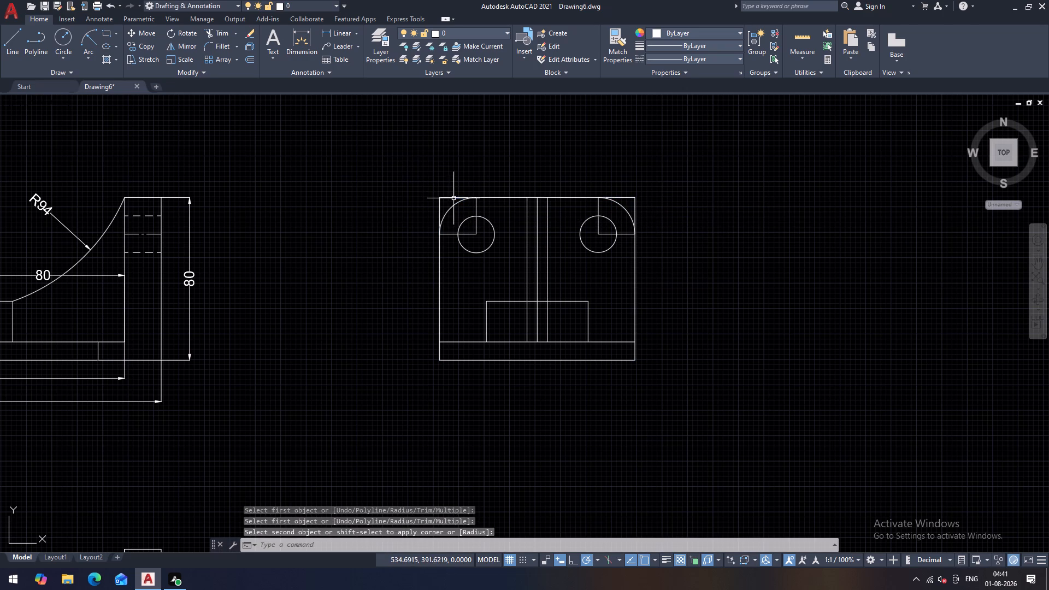
pyautogui.press('Escape')
# Trim away the square corner pieces outside the two upper fillet arcs of the side view.
pyautogui.scroll(1, 543, 210)
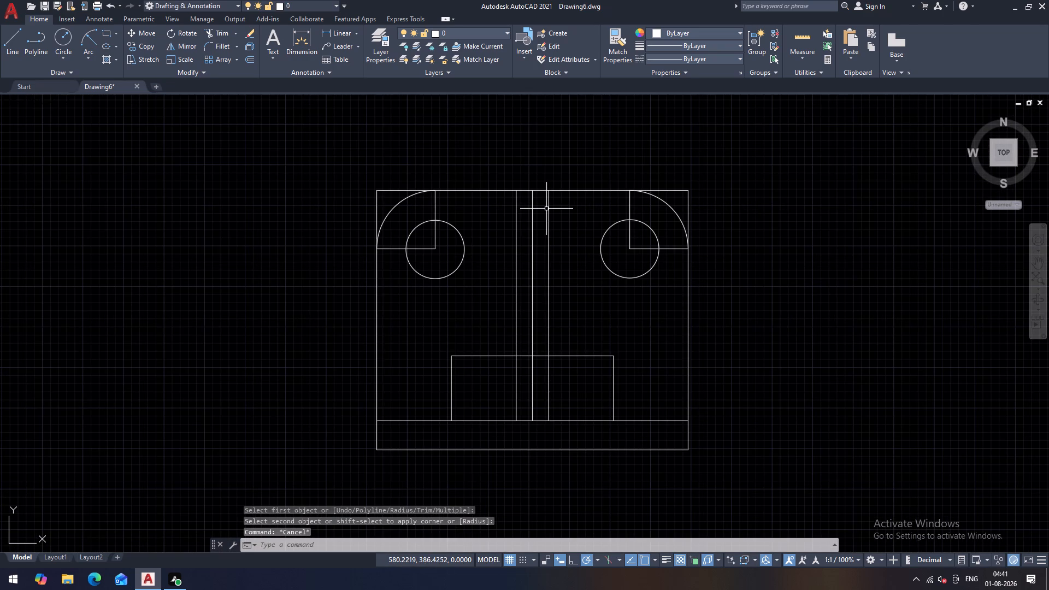
pyautogui.write('TR')
pyautogui.press('space')
pyautogui.press('space')
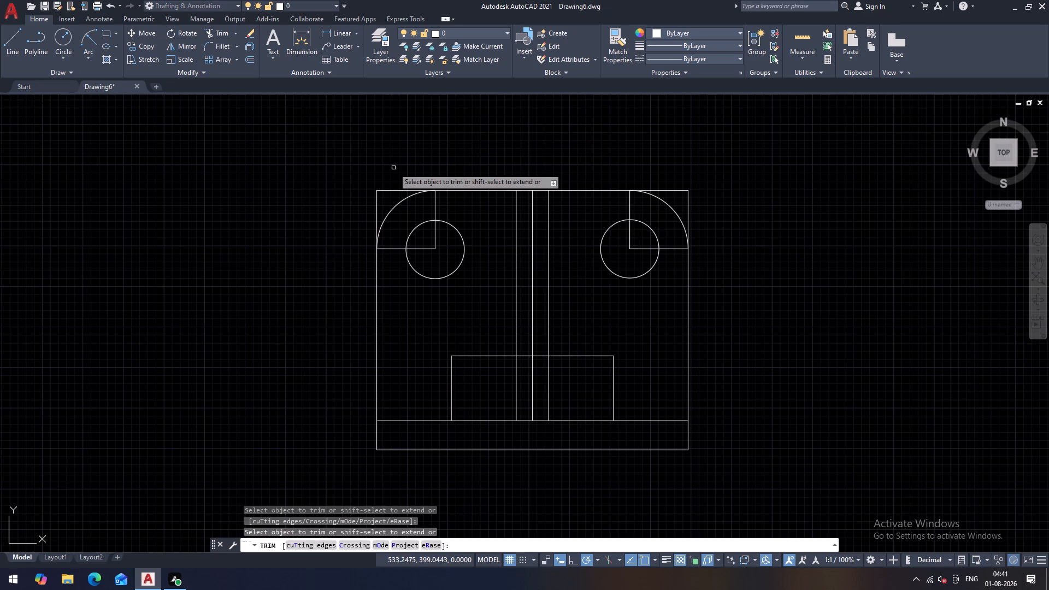
pyautogui.moveTo(393, 168); pyautogui.dragTo(332, 227)
pyautogui.moveTo(654, 173); pyautogui.dragTo(767, 220)
# Trim the two outer central vertical lines inside the boss rectangle, keeping the middle line.
pyautogui.moveTo(633, 287); pyautogui.dragTo(632, 280, button='middle')
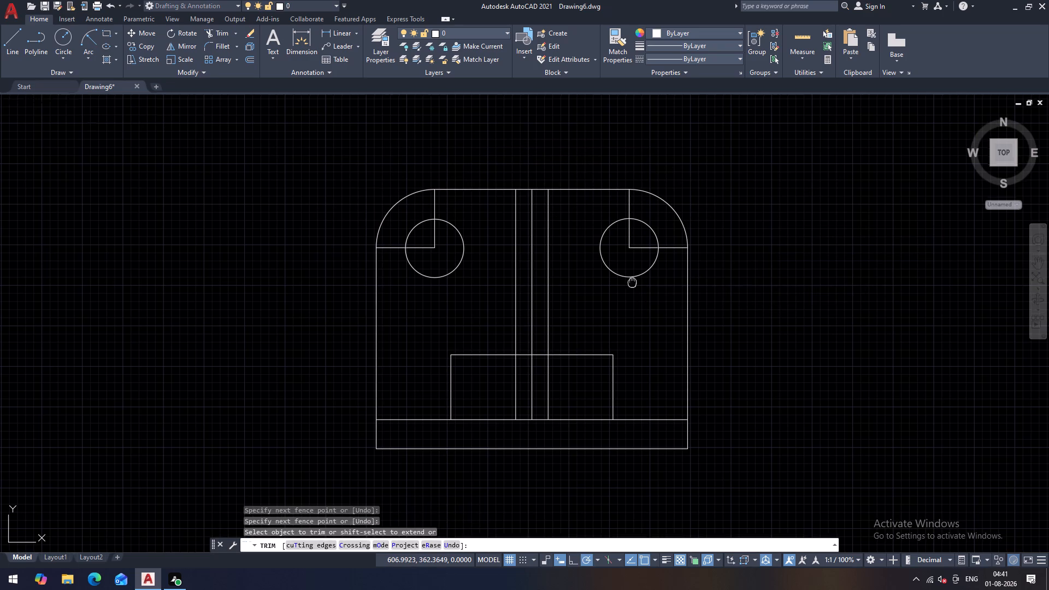
pyautogui.moveTo(632, 280); pyautogui.dragTo(635, 238, button='middle')
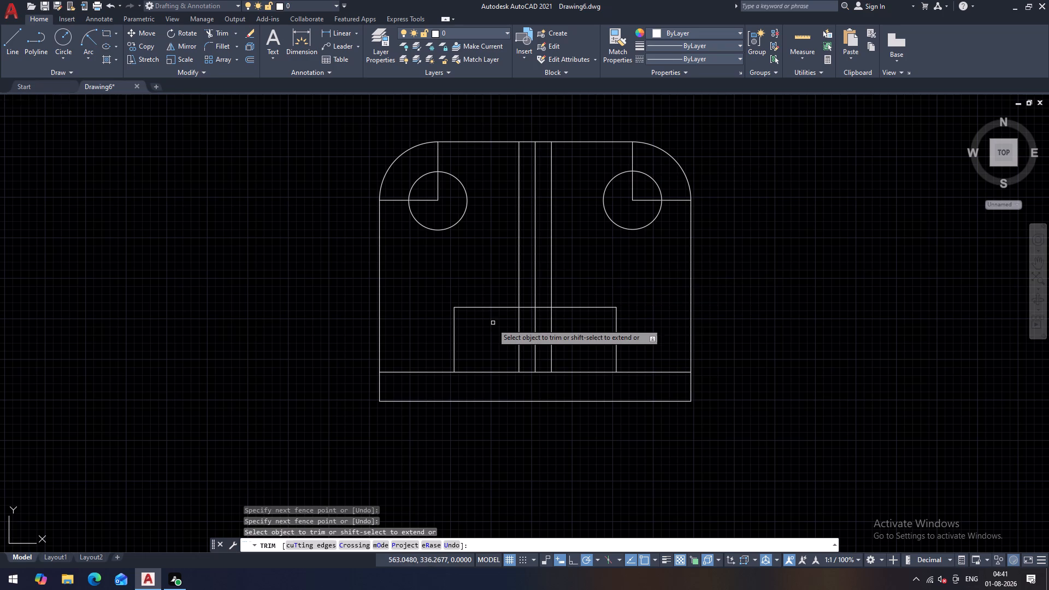
pyautogui.moveTo(490, 327); pyautogui.dragTo(525, 335)
pyautogui.moveTo(565, 345); pyautogui.dragTo(547, 351)
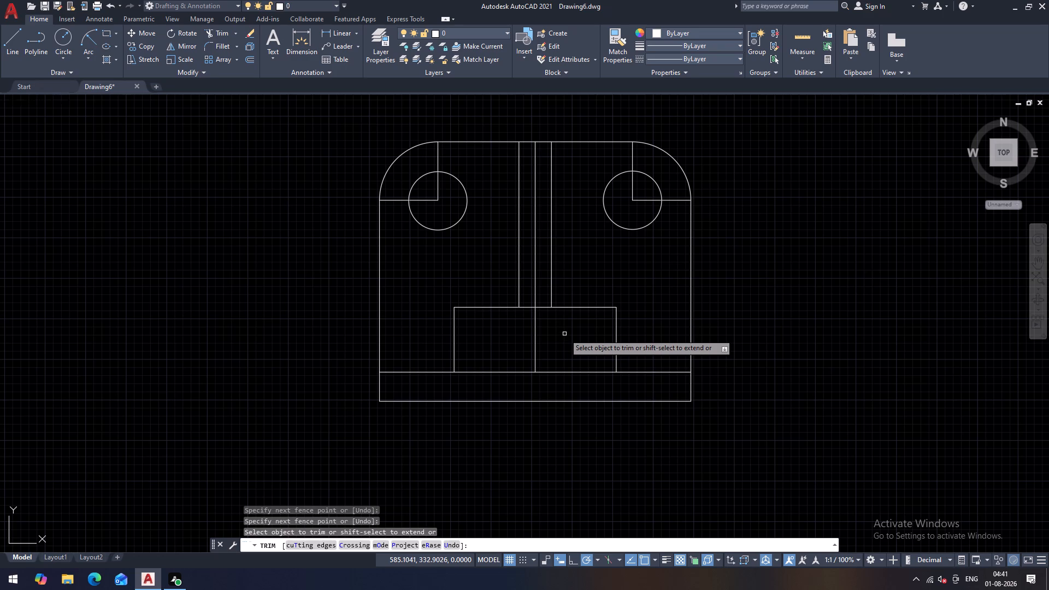
pyautogui.scroll(-1, 564, 334)
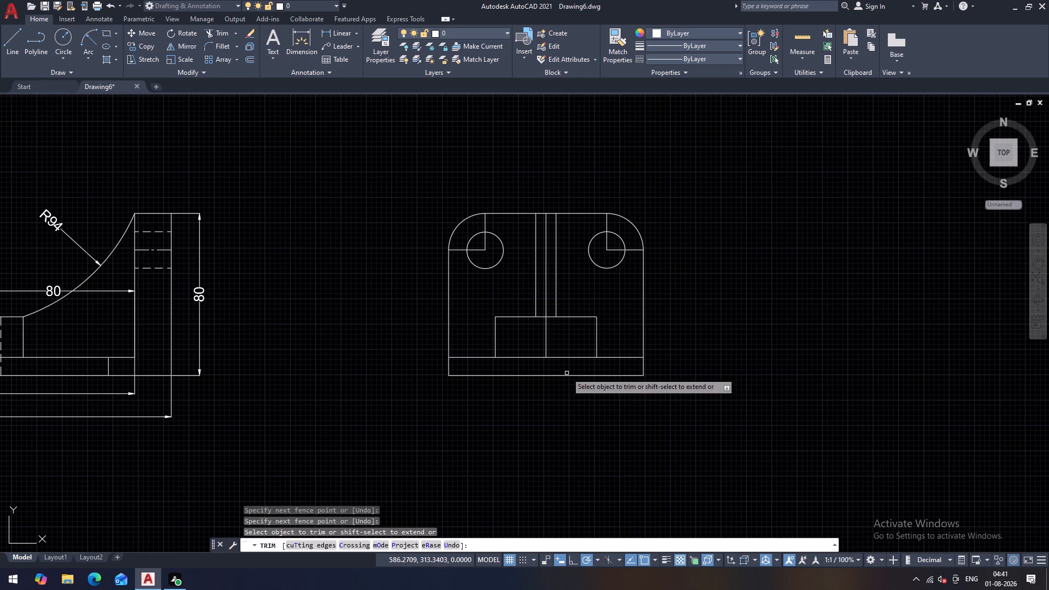
pyautogui.moveTo(563, 368); pyautogui.dragTo(587, 324, button='middle')
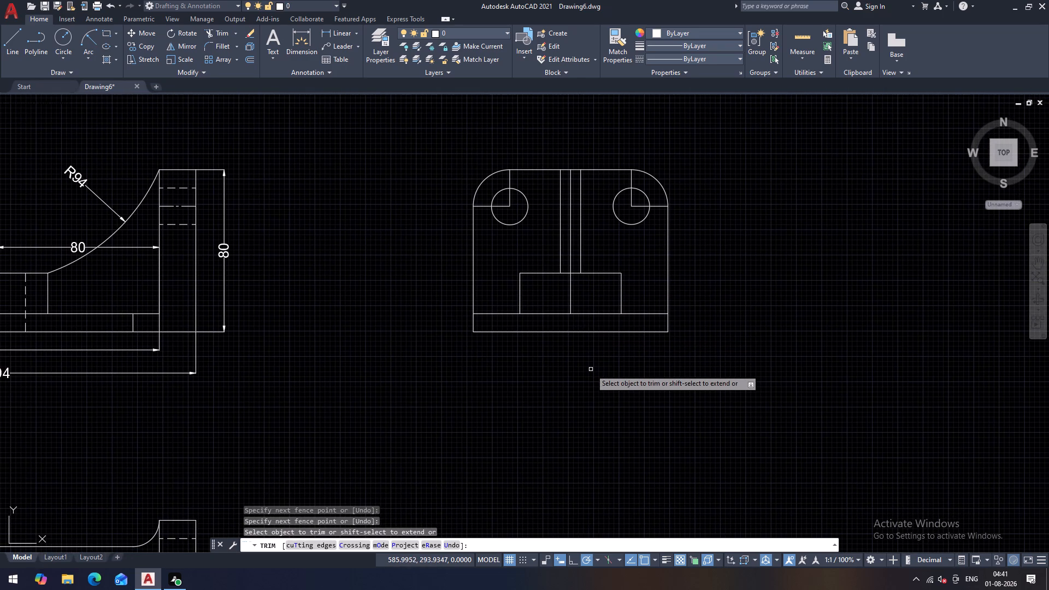
pyautogui.press('Escape')
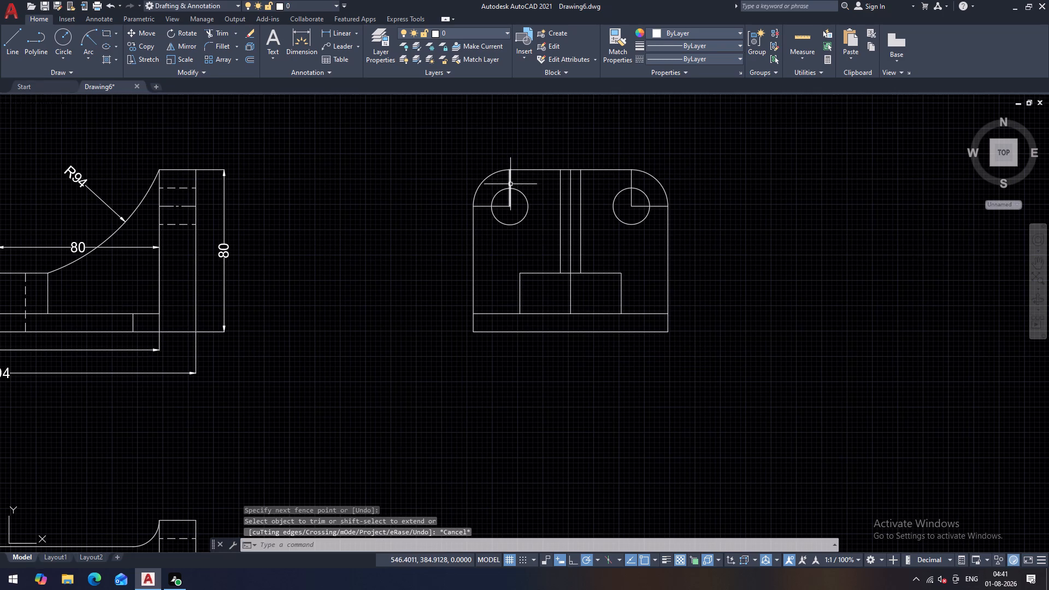
# Delete the four short horizontal and vertical hole axis lines at the two circles in the side view.
pyautogui.click(510, 184)
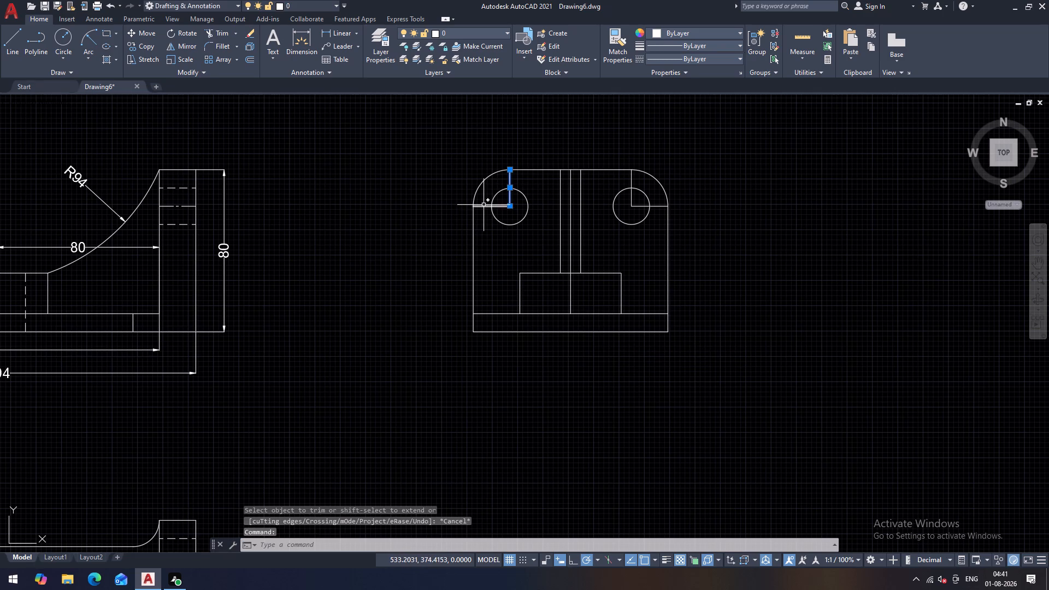
pyautogui.click(482, 205)
pyautogui.click(632, 184)
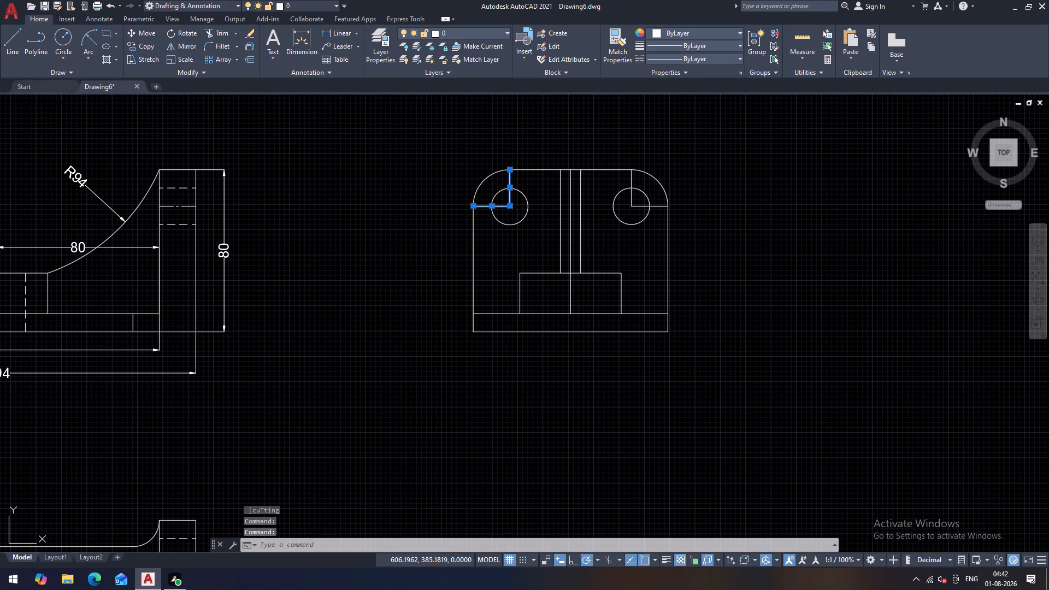
pyautogui.click(653, 205)
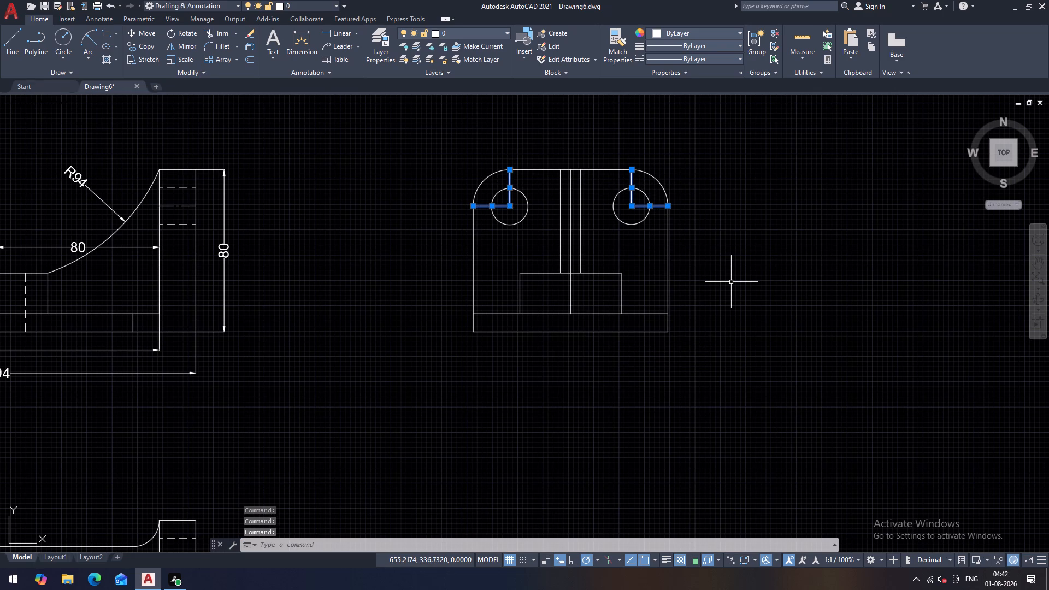
pyautogui.press('Delete')
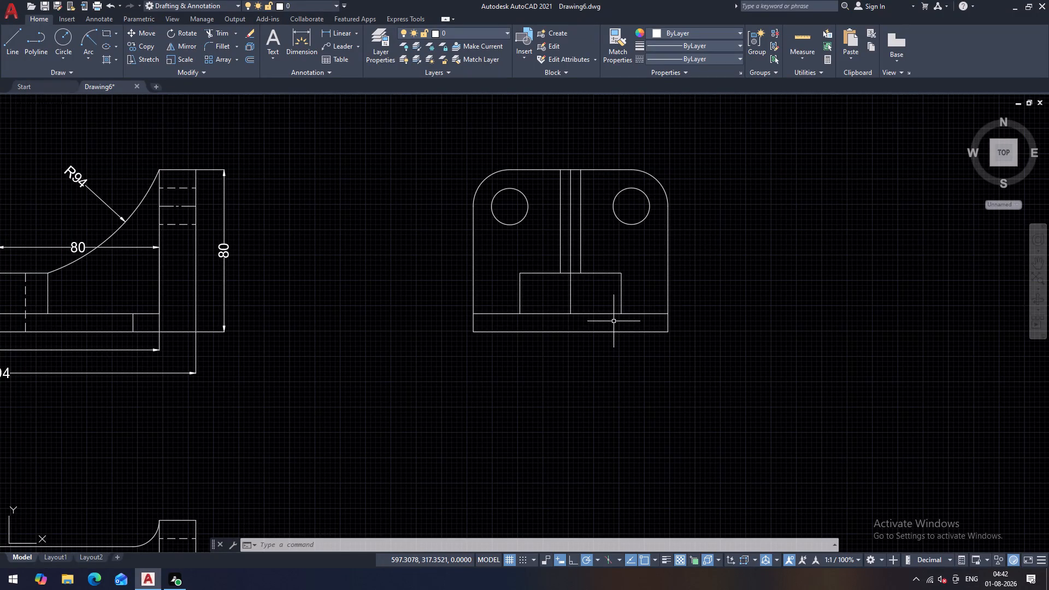
# Extend the side view's middle vertical line down to the bottom edge of the base.
pyautogui.write('EX')
pyautogui.press('space')
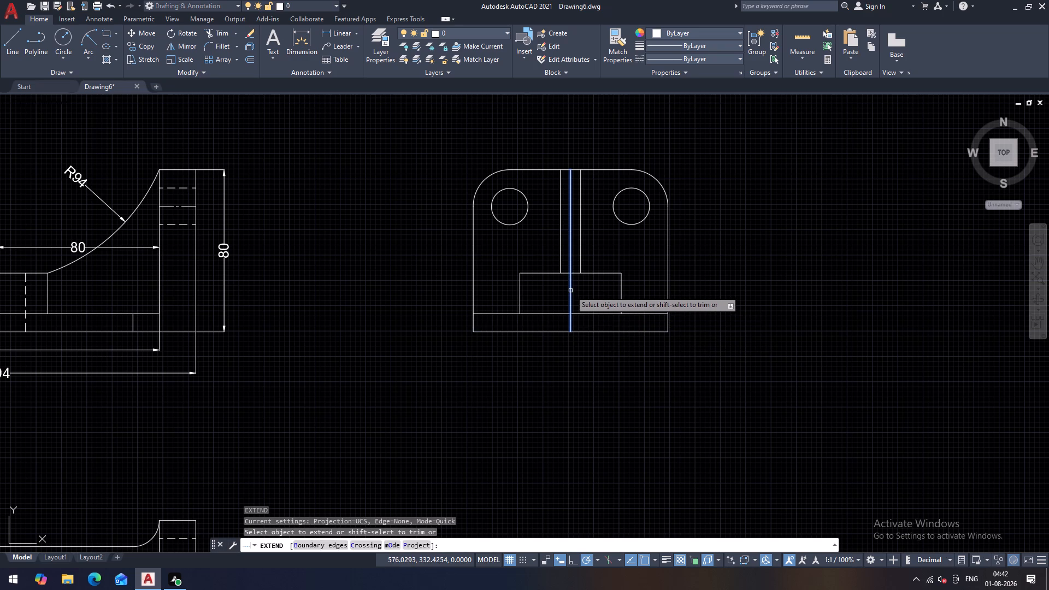
pyautogui.click(570, 291)
pyautogui.press('Escape')
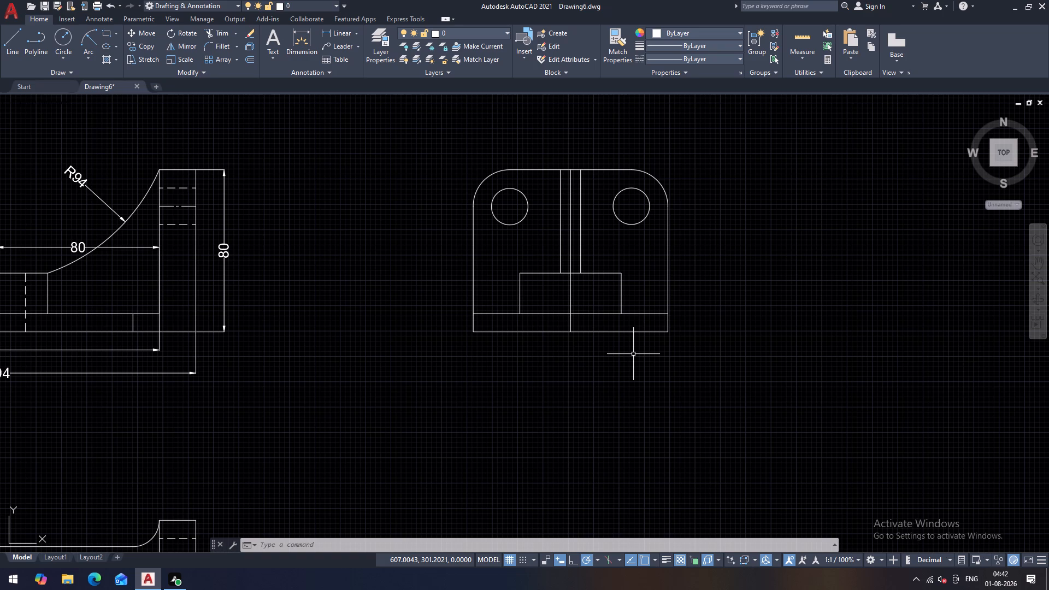
# Match the side view's middle vertical line to the centre line properties of the front view's hole axis.
pyautogui.scroll(-1, 528, 280)
pyautogui.moveTo(573, 281); pyautogui.dragTo(593, 270, button='middle')
pyautogui.scroll(1, 411, 265)
pyautogui.write('MA')
pyautogui.press('space')
pyautogui.click(284, 198)
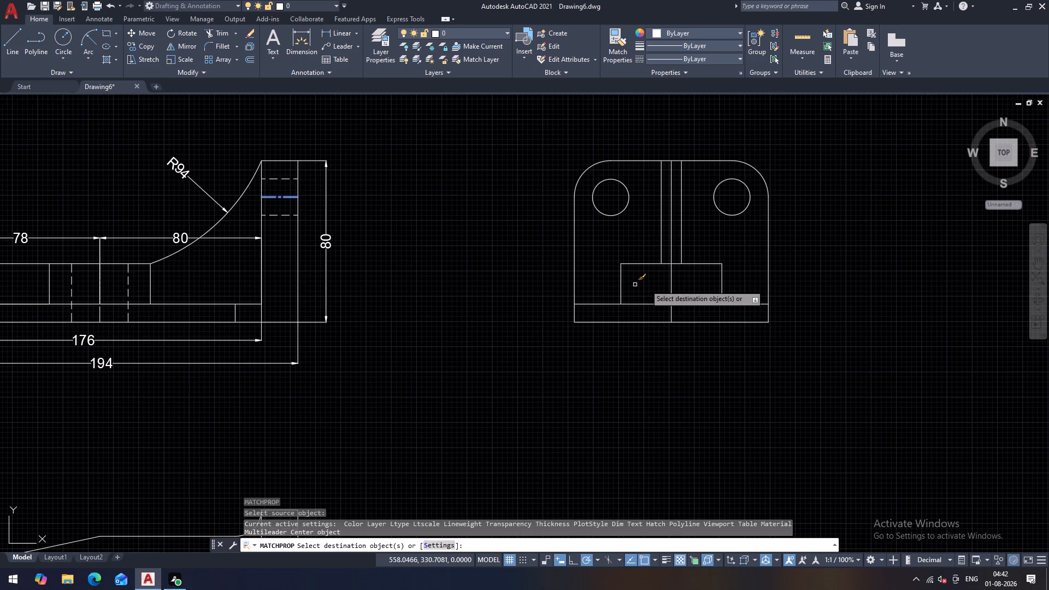
pyautogui.click(671, 281)
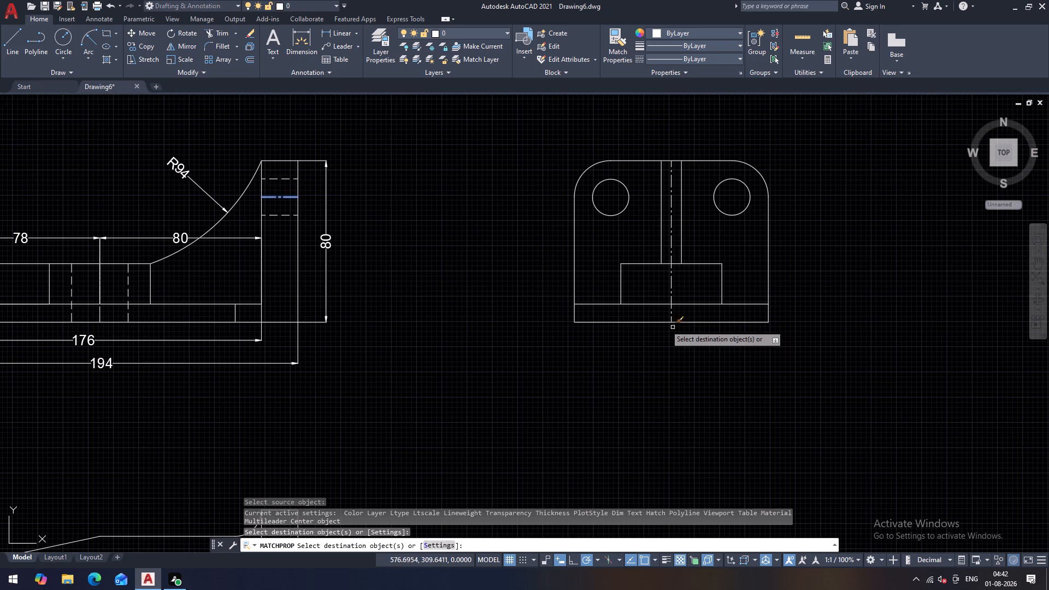
pyautogui.press('Escape')
# Offset both outer vertical edges of the side view inward by 13.
pyautogui.moveTo(657, 322); pyautogui.dragTo(622, 315, button='middle')
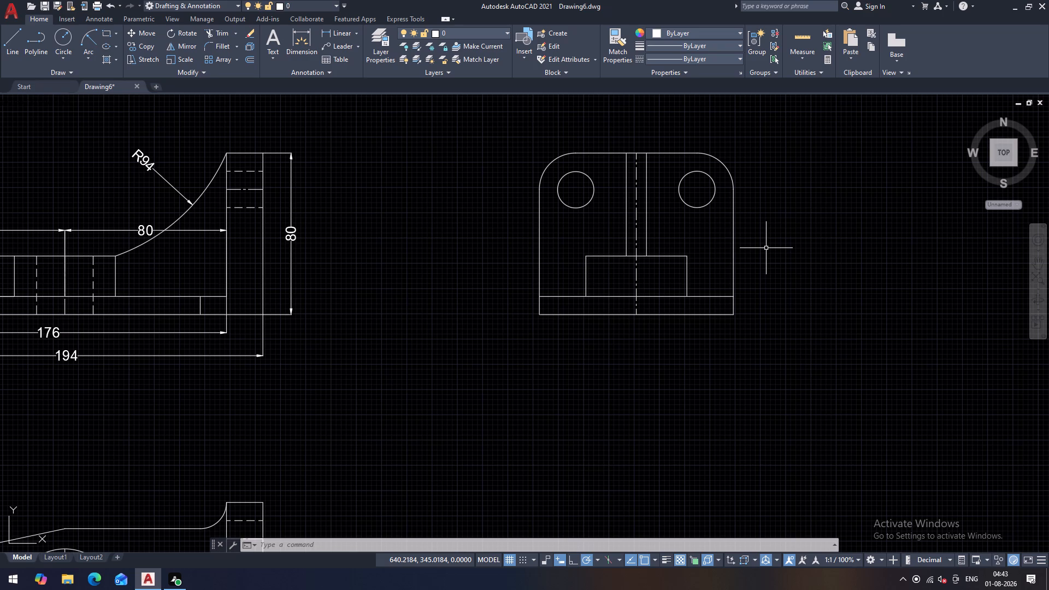
pyautogui.moveTo(766, 248); pyautogui.dragTo(746, 268, button='middle')
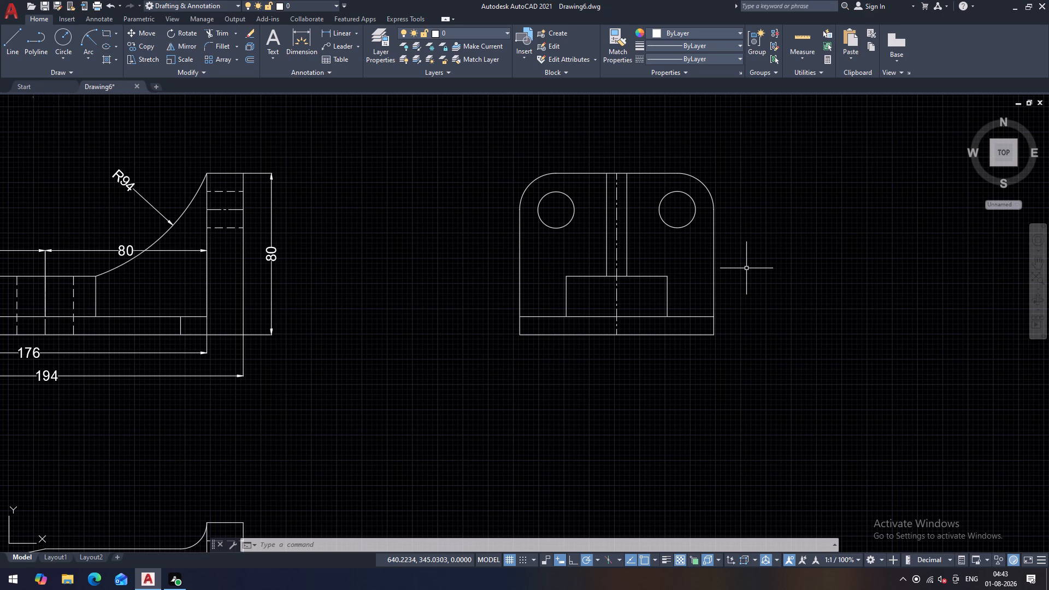
pyautogui.scroll(1, 689, 312)
pyautogui.scroll(-1, 689, 312)
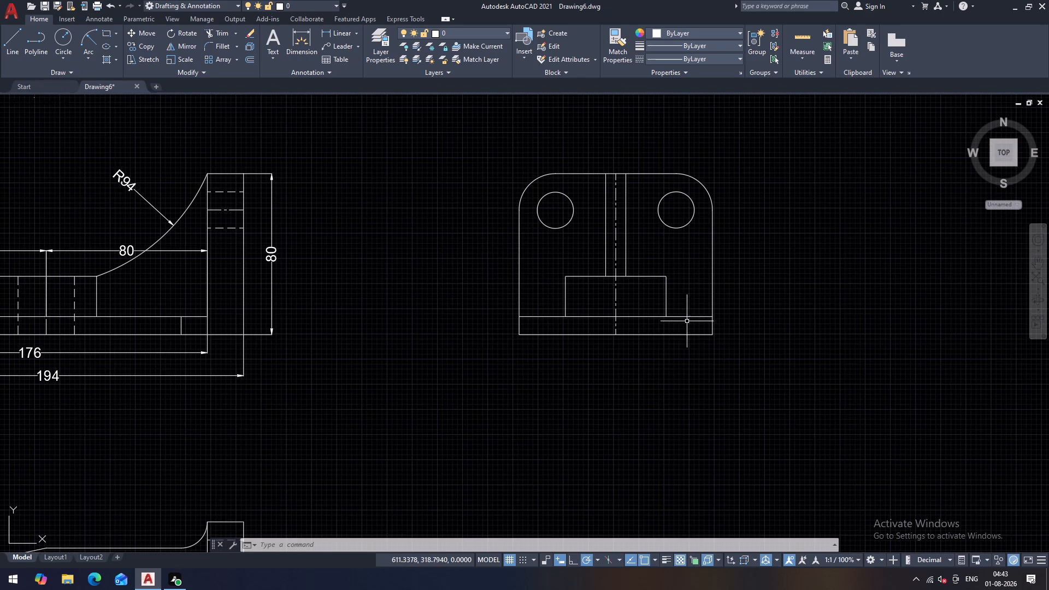
pyautogui.press('o')
pyautogui.press('space')
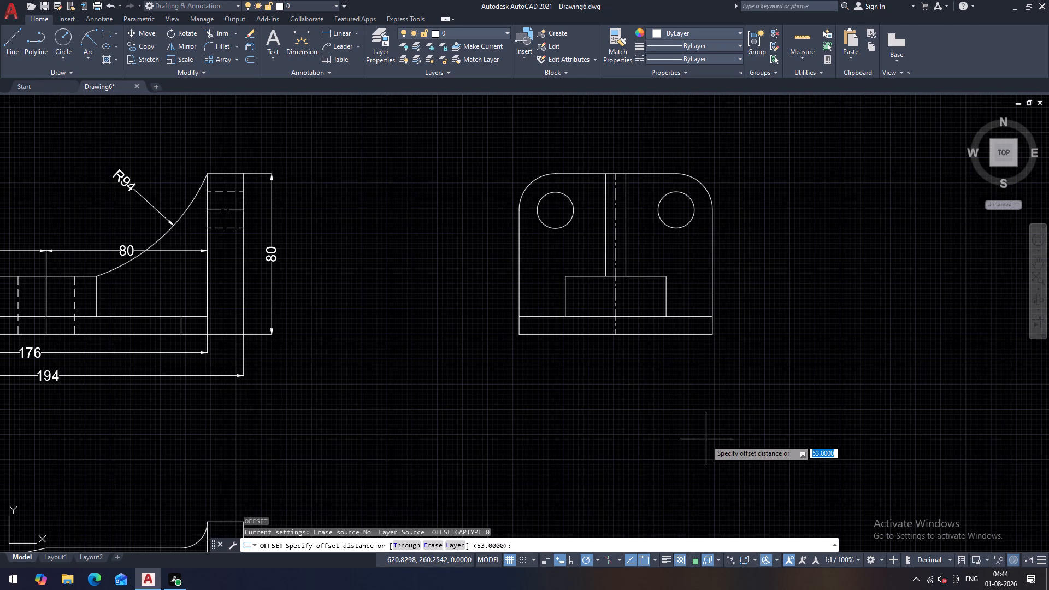
pyautogui.write('13')
pyautogui.press('Return')
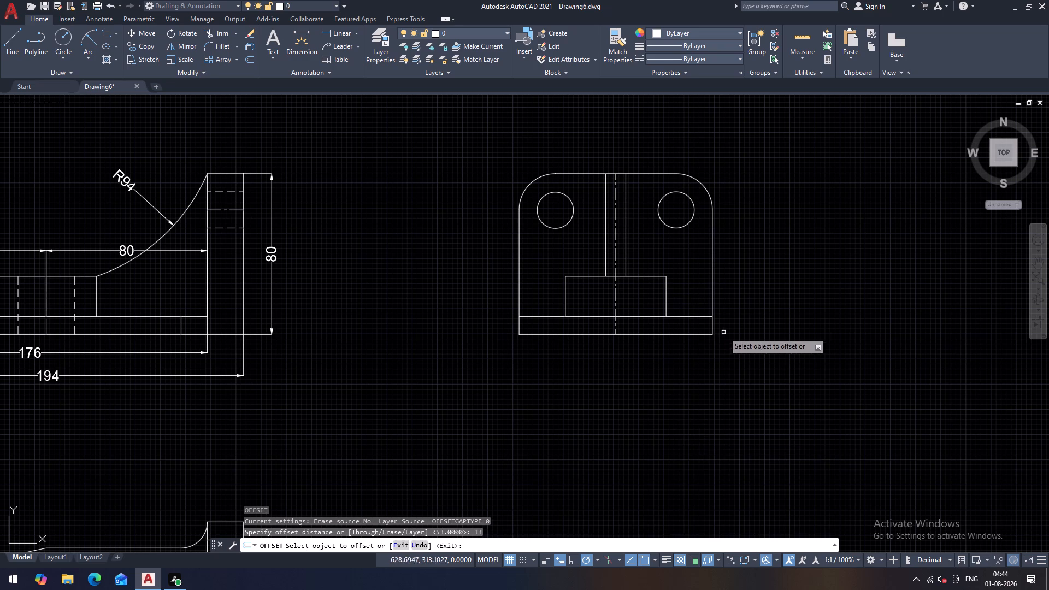
pyautogui.click(711, 323)
pyautogui.click(712, 324)
pyautogui.click(699, 328)
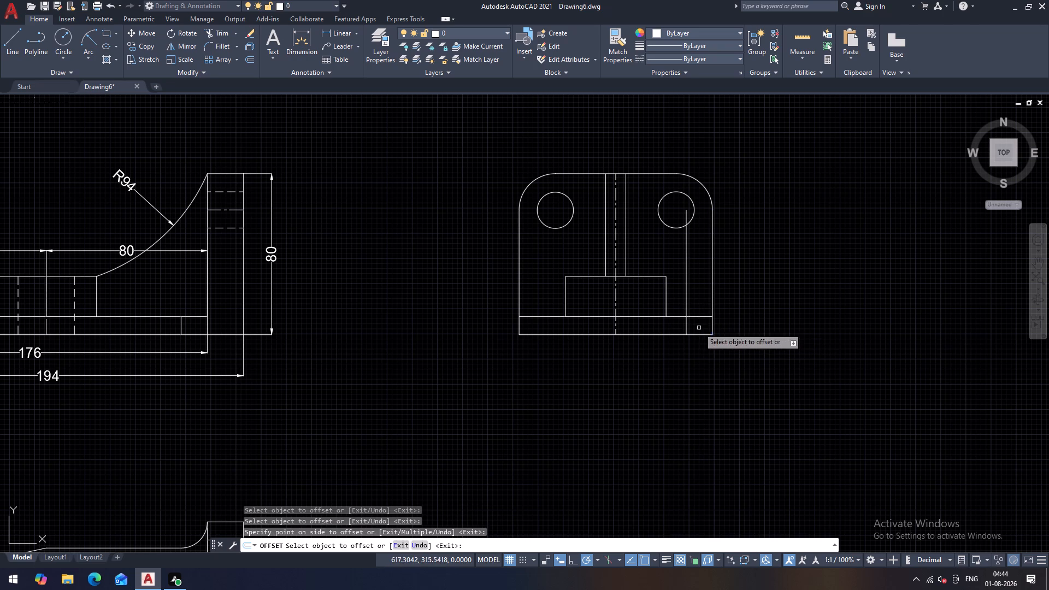
pyautogui.click(519, 327)
pyautogui.click(529, 327)
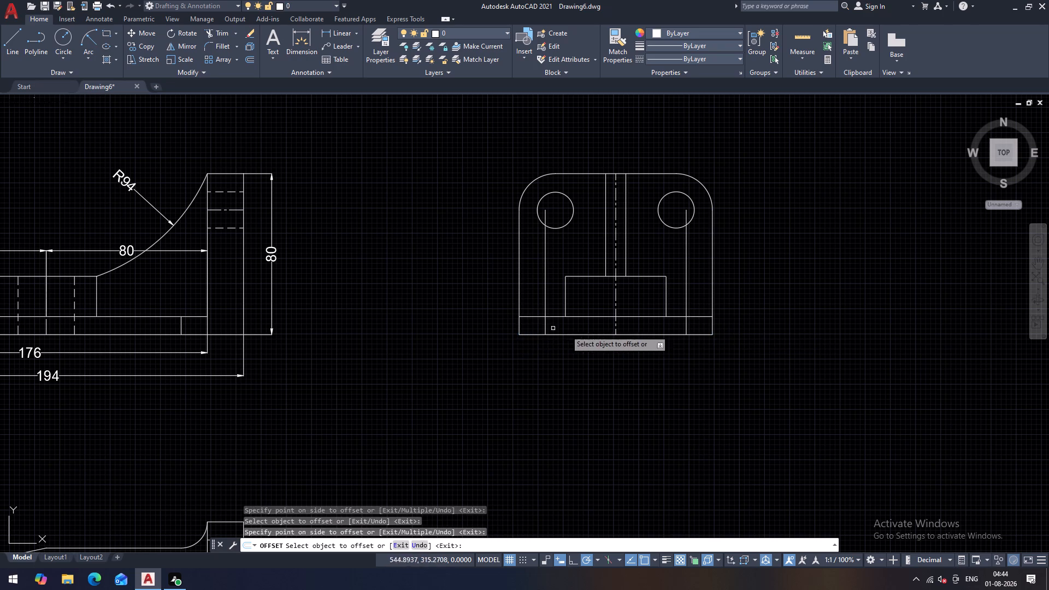
pyautogui.press('Escape')
# Trim the two offset lines above the base's top edge and delete their leftover pieces inside the circles.
pyautogui.write('TR')
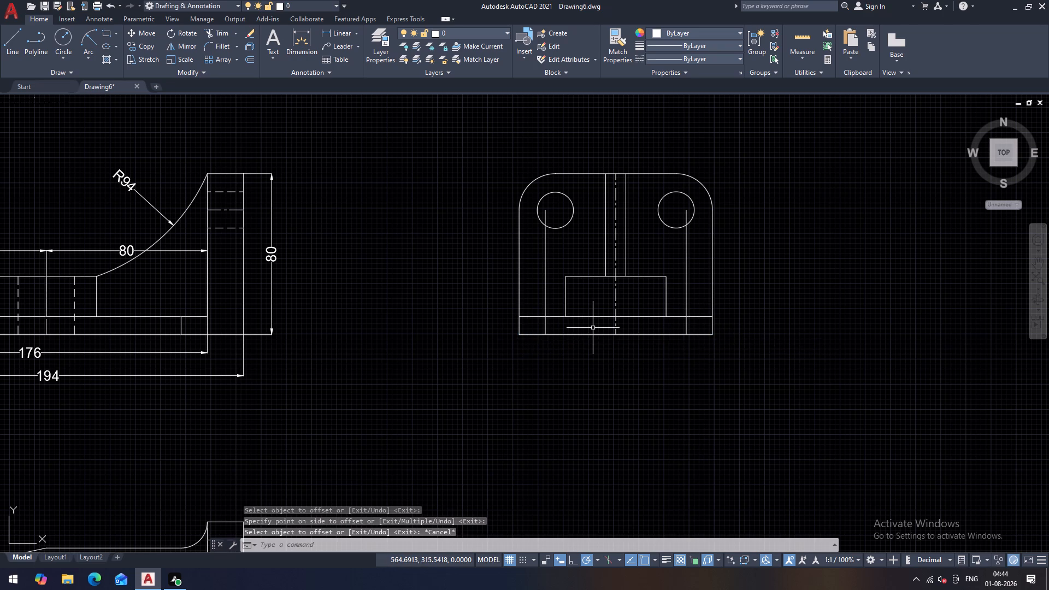
pyautogui.press('space')
pyautogui.press('space')
pyautogui.click(546, 299)
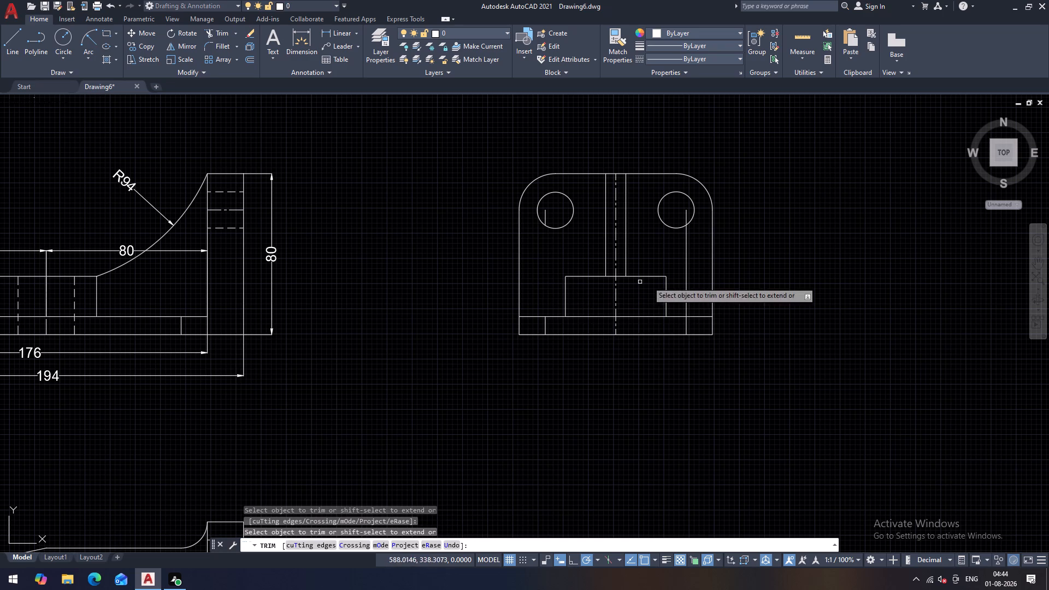
pyautogui.click(686, 292)
pyautogui.press('Escape')
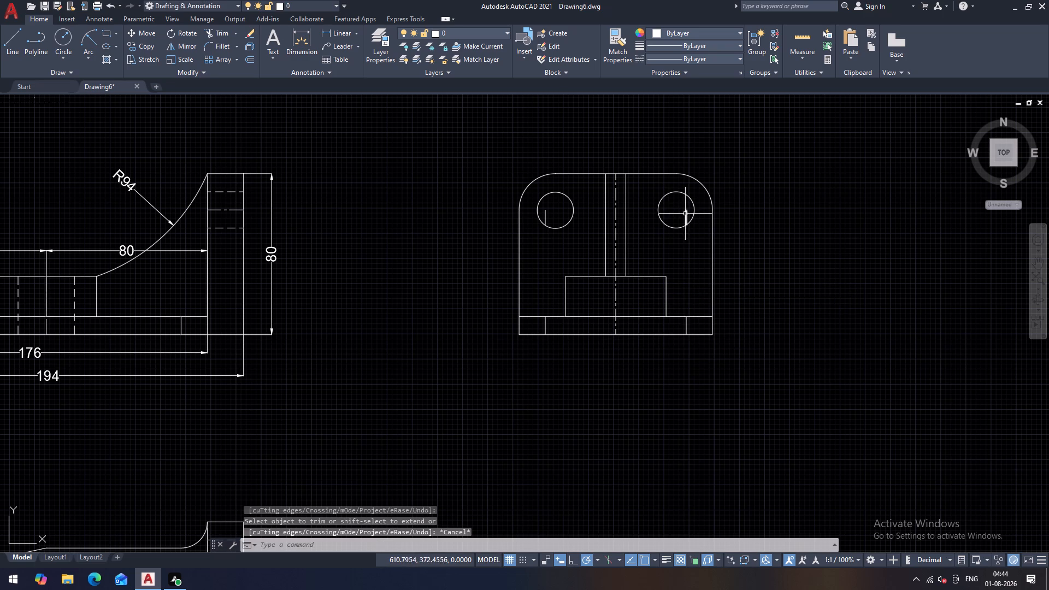
pyautogui.click(685, 214)
pyautogui.click(544, 218)
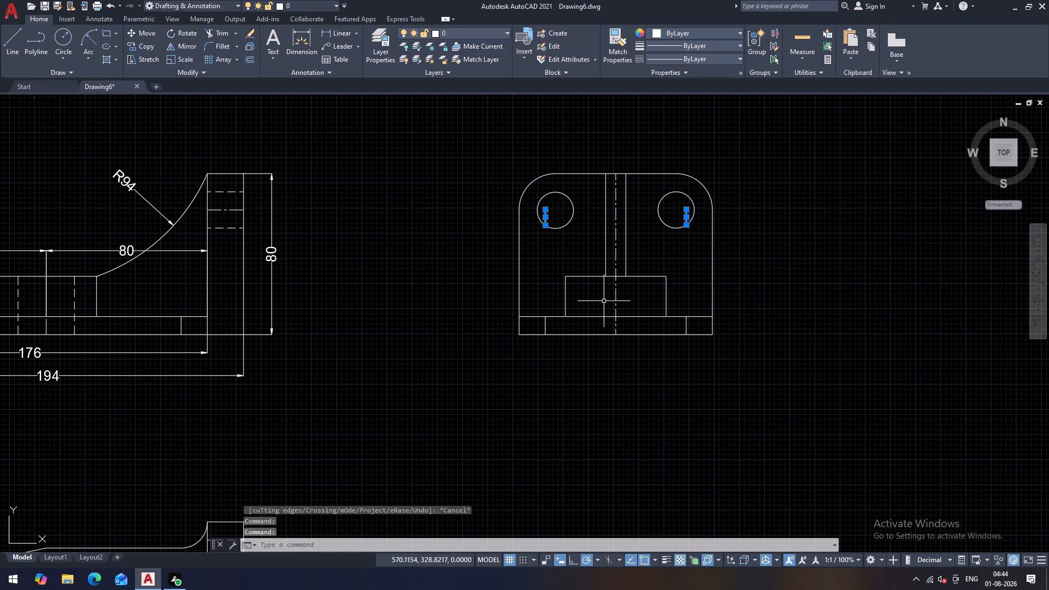
pyautogui.press('Delete')
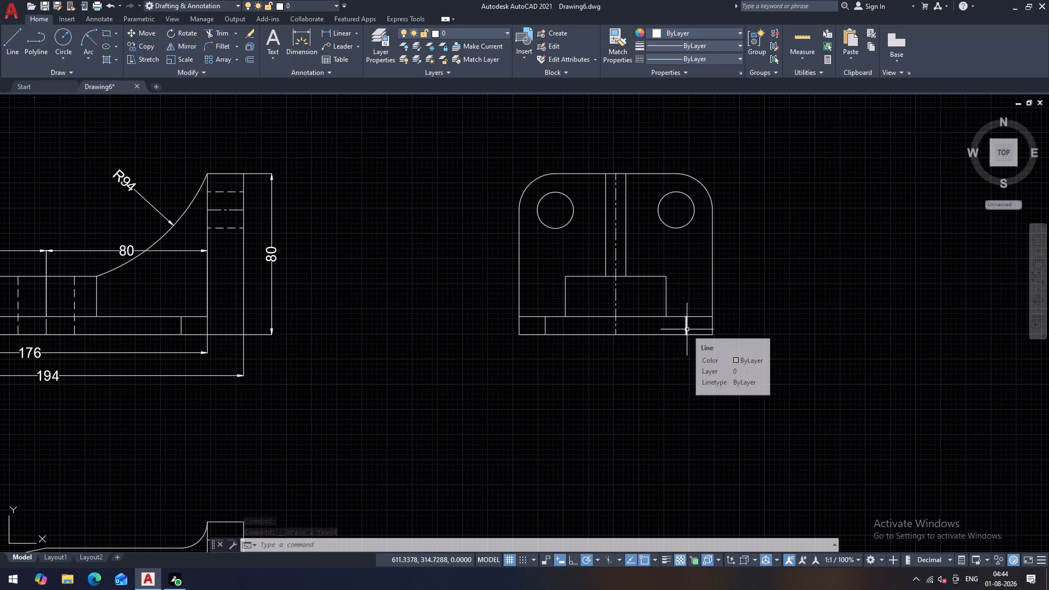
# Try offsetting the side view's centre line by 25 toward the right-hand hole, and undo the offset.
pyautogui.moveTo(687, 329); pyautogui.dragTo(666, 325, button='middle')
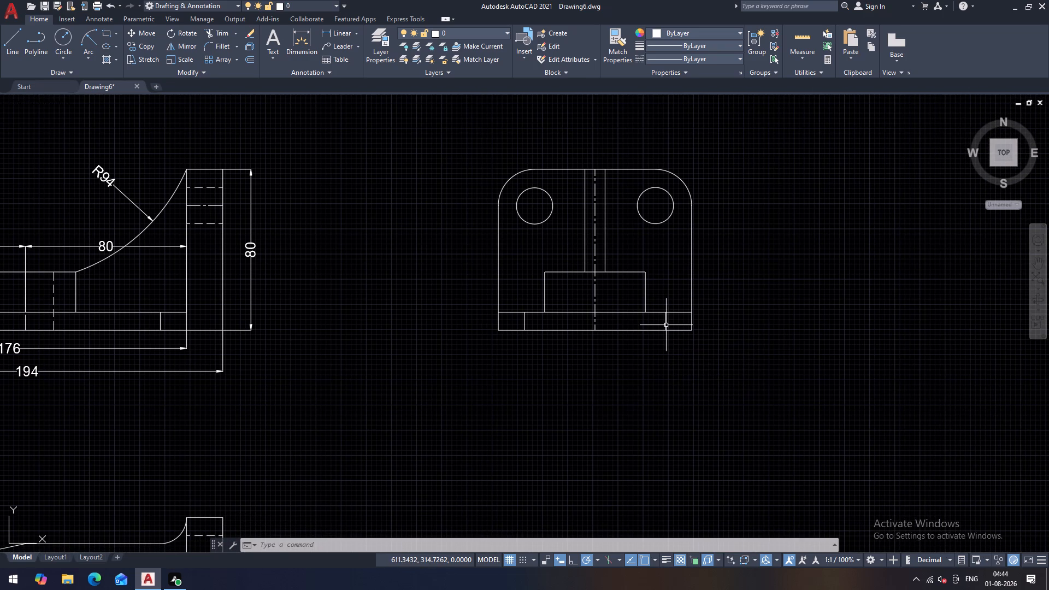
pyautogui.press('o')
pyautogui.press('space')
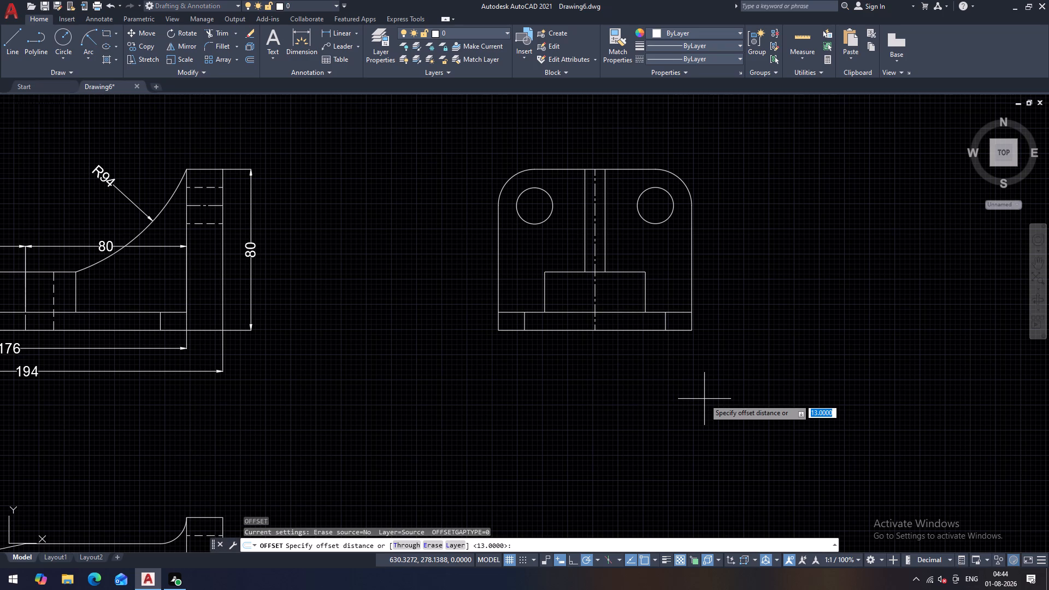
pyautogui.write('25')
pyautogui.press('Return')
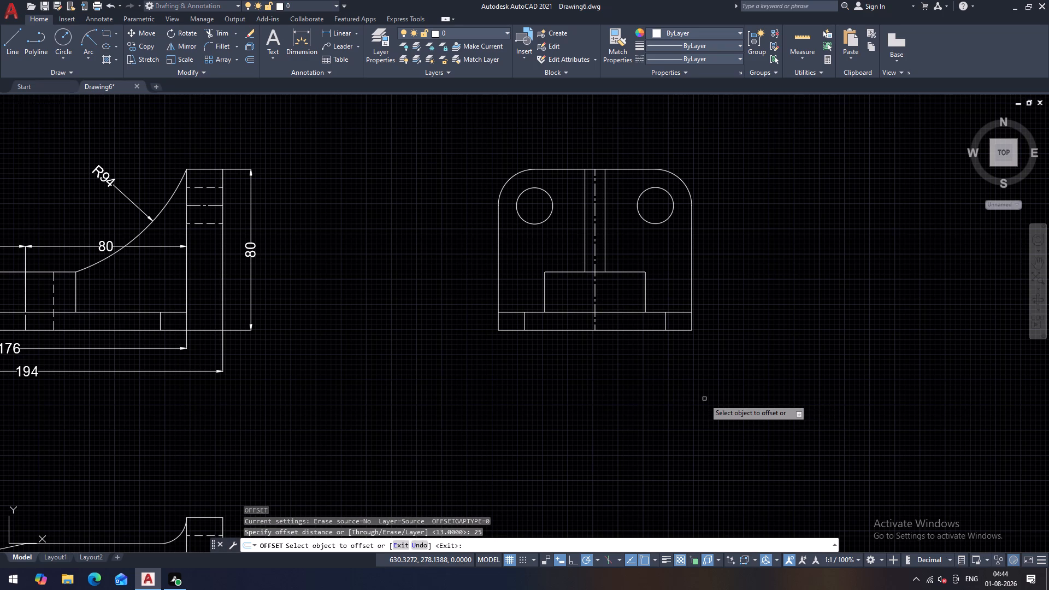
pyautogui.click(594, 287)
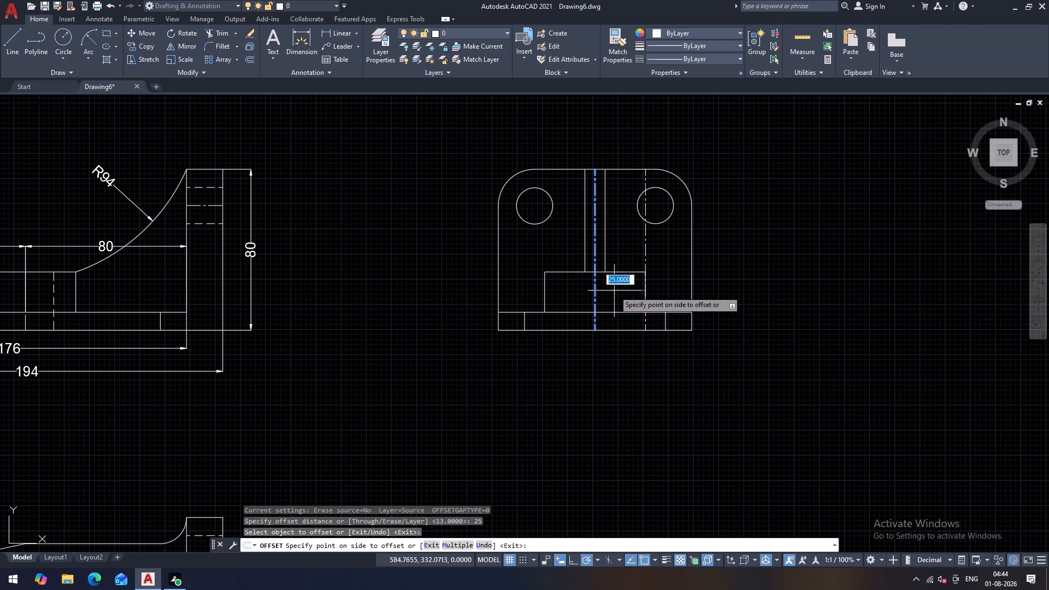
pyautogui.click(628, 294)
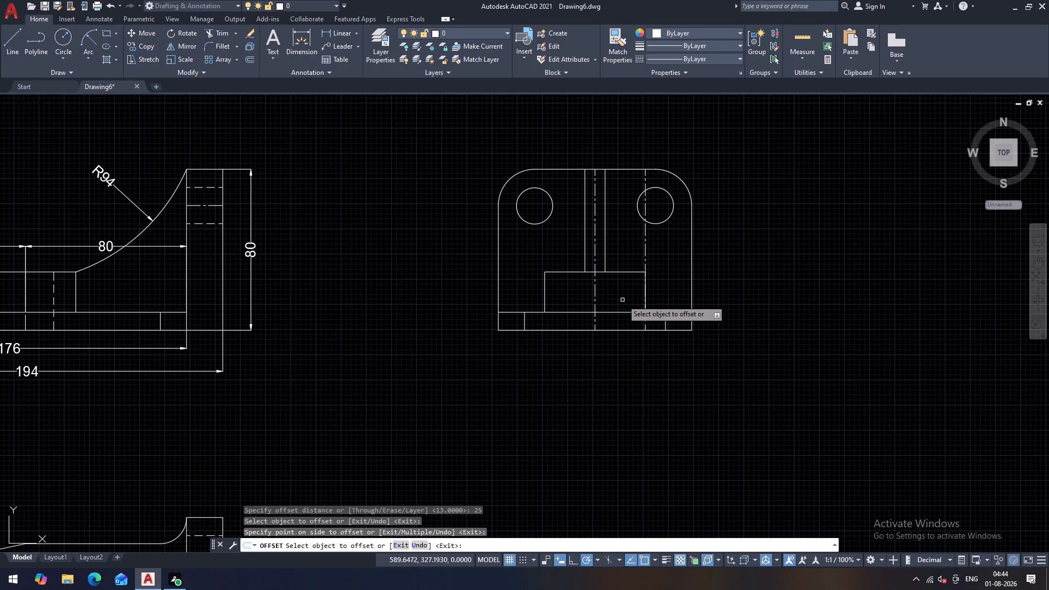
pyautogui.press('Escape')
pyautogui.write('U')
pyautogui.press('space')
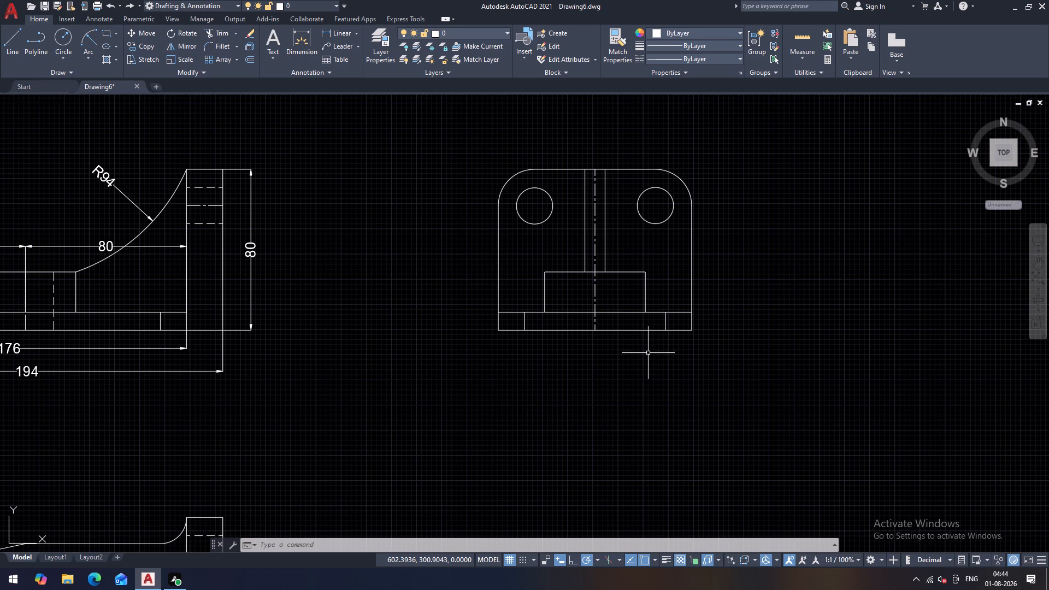
# Fillet the plan view's upper and lower bends between the slanted and horizontal edges with radius 20.
pyautogui.moveTo(667, 340); pyautogui.dragTo(931, 164, button='middle')
pyautogui.moveTo(444, 394); pyautogui.dragTo(455, 380, button='middle')
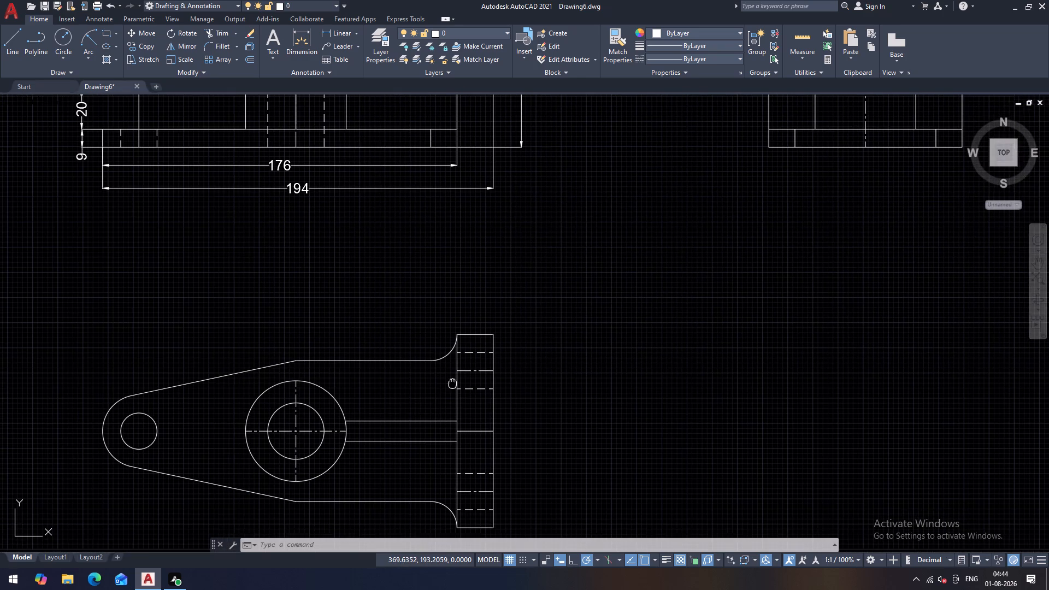
pyautogui.moveTo(455, 380); pyautogui.dragTo(545, 269, button='middle')
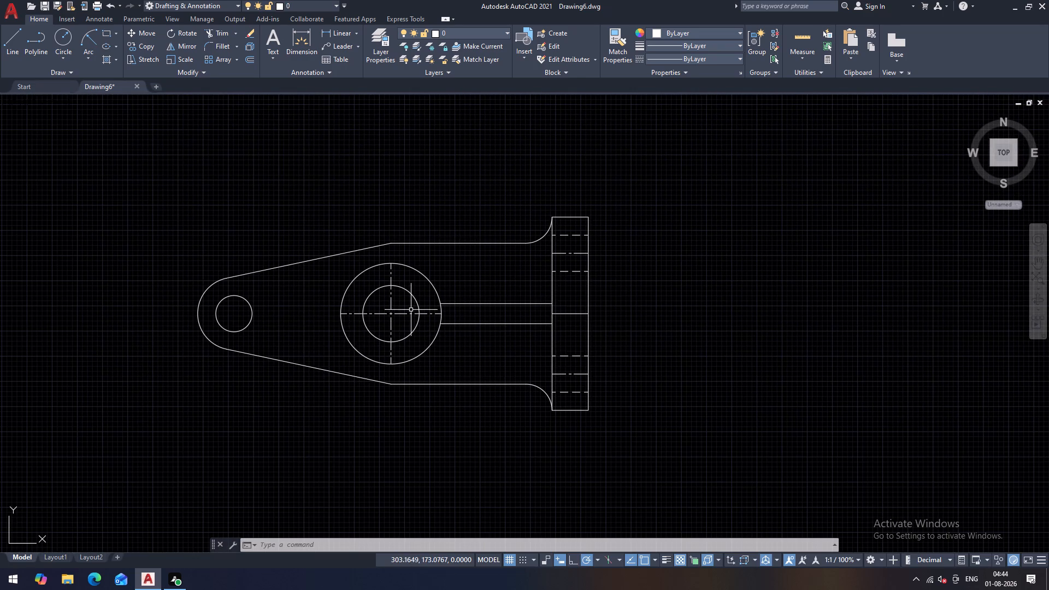
pyautogui.write('F R')
pyautogui.press('space')
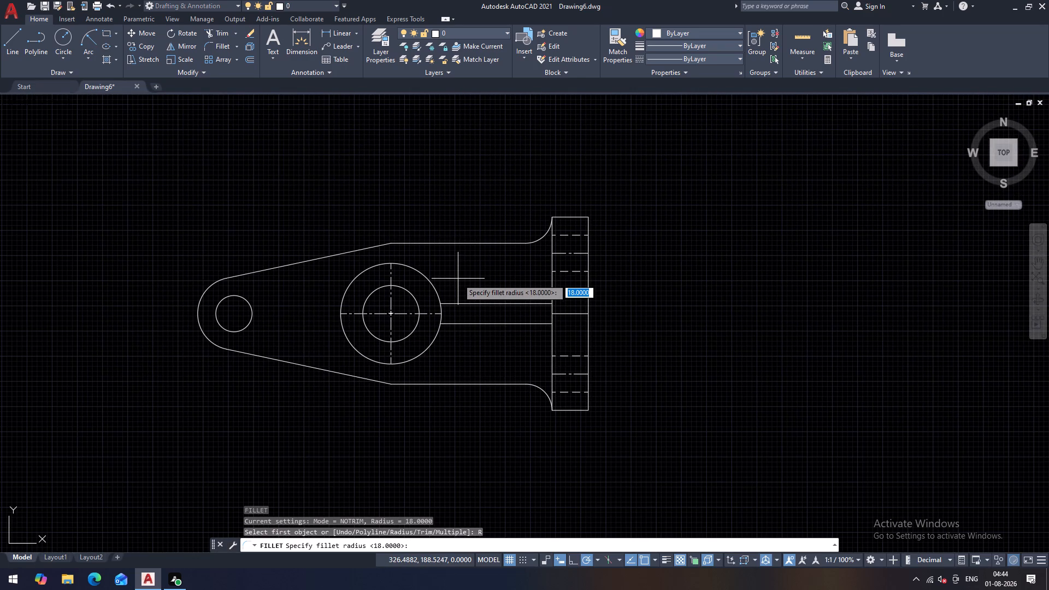
pyautogui.write('20')
pyautogui.press('Return')
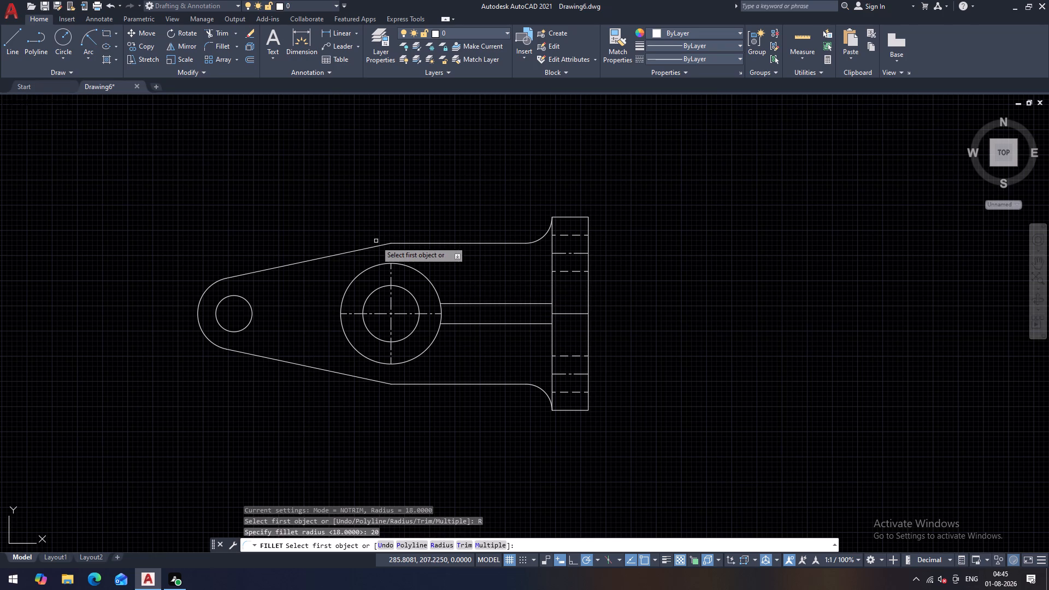
pyautogui.click(384, 244)
pyautogui.click(400, 244)
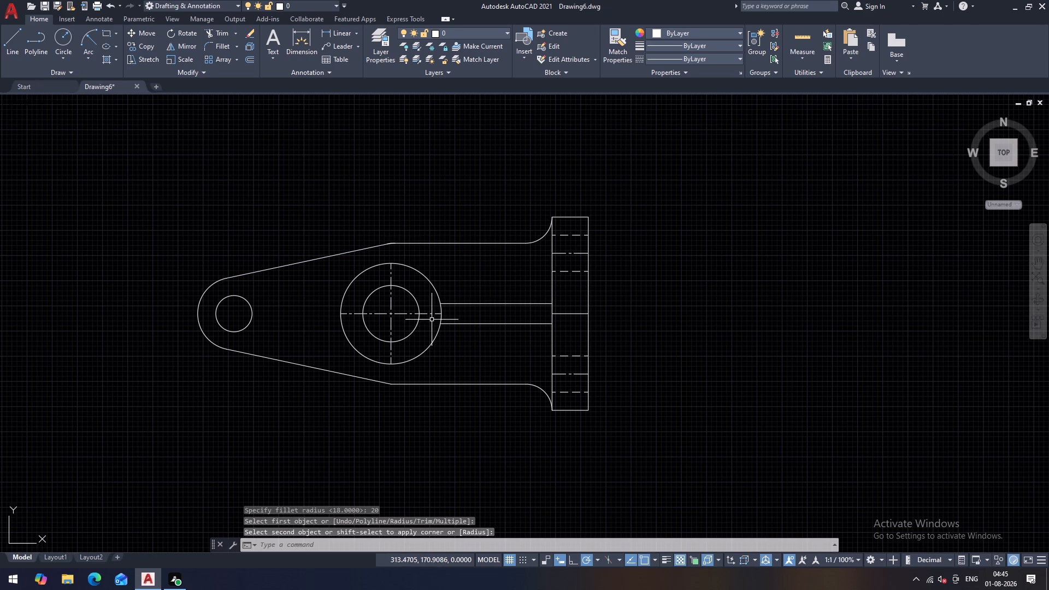
pyautogui.press('space')
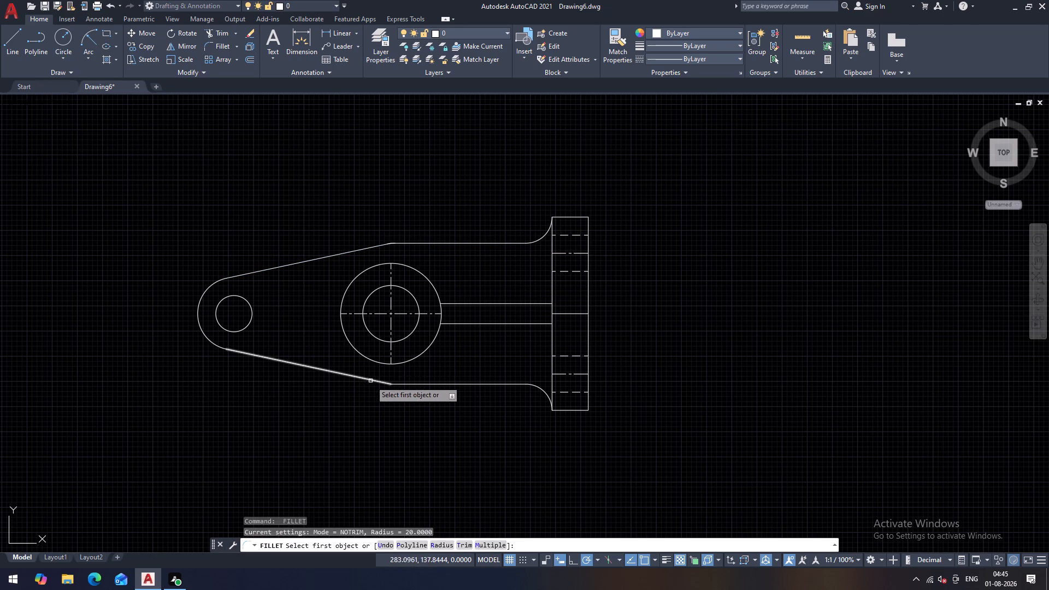
pyautogui.click(370, 381)
pyautogui.click(400, 384)
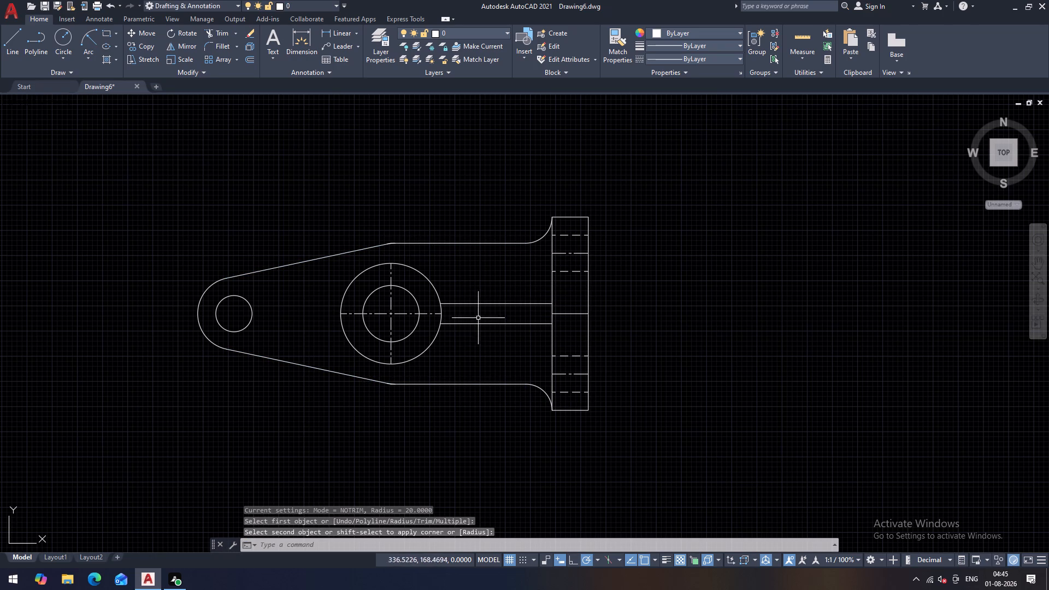
# Trim the leftover sharp corner outside the fillet at the plan view's upper bend.
pyautogui.moveTo(480, 312); pyautogui.dragTo(437, 355, button='middle')
pyautogui.middleClick(436, 355)
pyautogui.scroll(3, 352, 290)
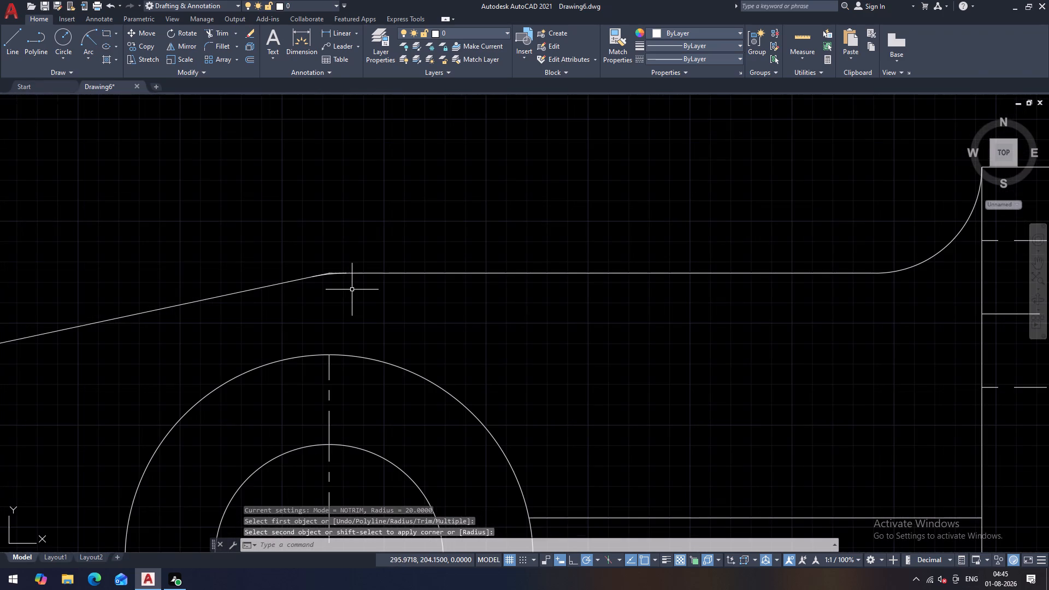
pyautogui.scroll(5, 345, 278)
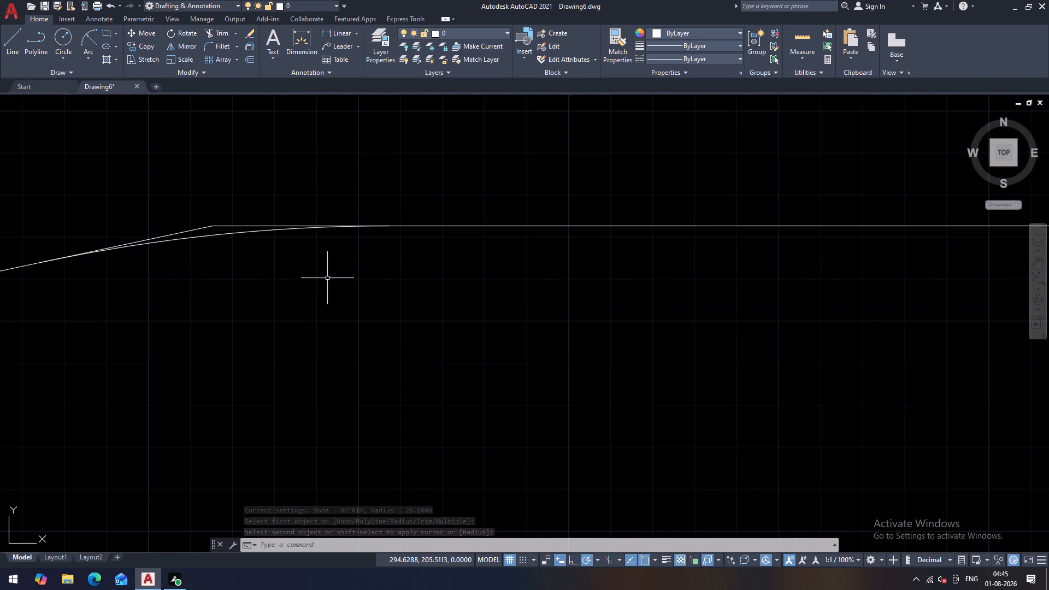
pyautogui.write('TR')
pyautogui.press('space')
pyautogui.press('space')
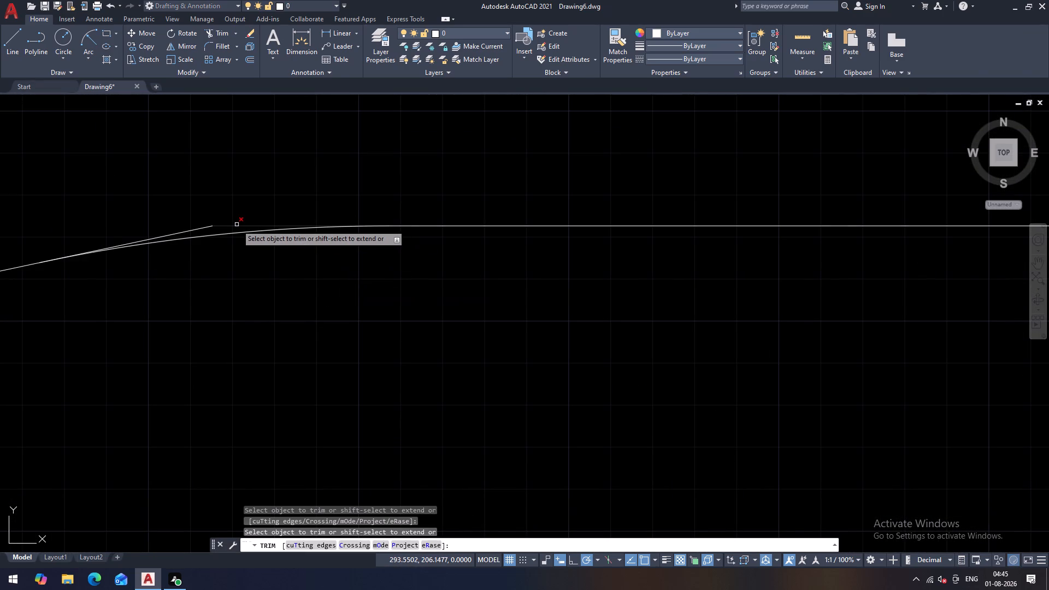
pyautogui.click(237, 225)
pyautogui.click(210, 225)
pyautogui.scroll(-7, 263, 204)
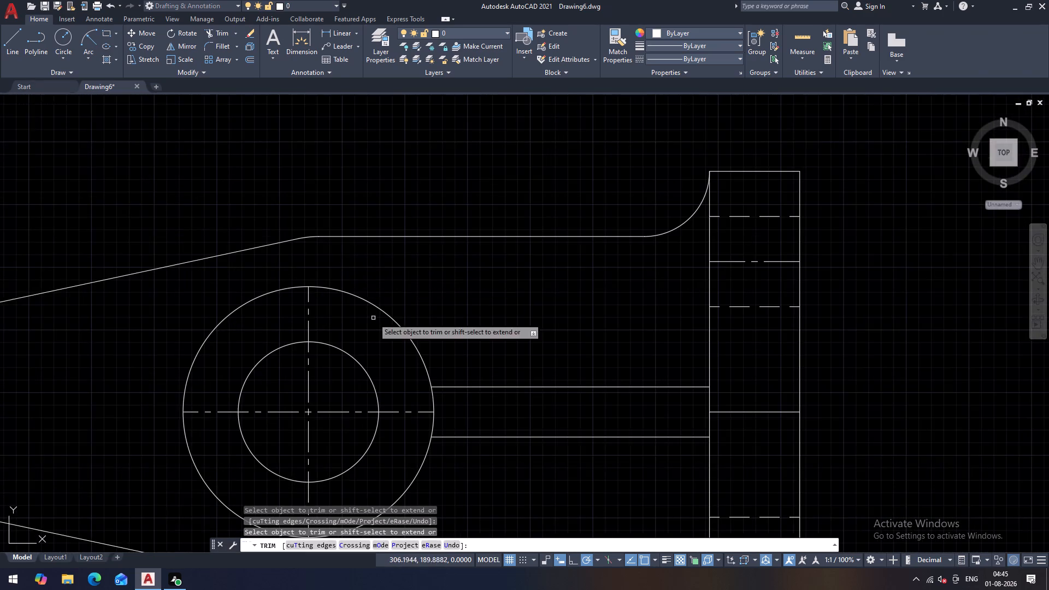
# Trim the leftover sharp corner outside the fillet at the plan view's lower bend.
pyautogui.scroll(-4, 373, 319)
pyautogui.scroll(6, 347, 300)
pyautogui.scroll(3, 433, 243)
pyautogui.scroll(2, 490, 276)
pyautogui.scroll(-13, 460, 239)
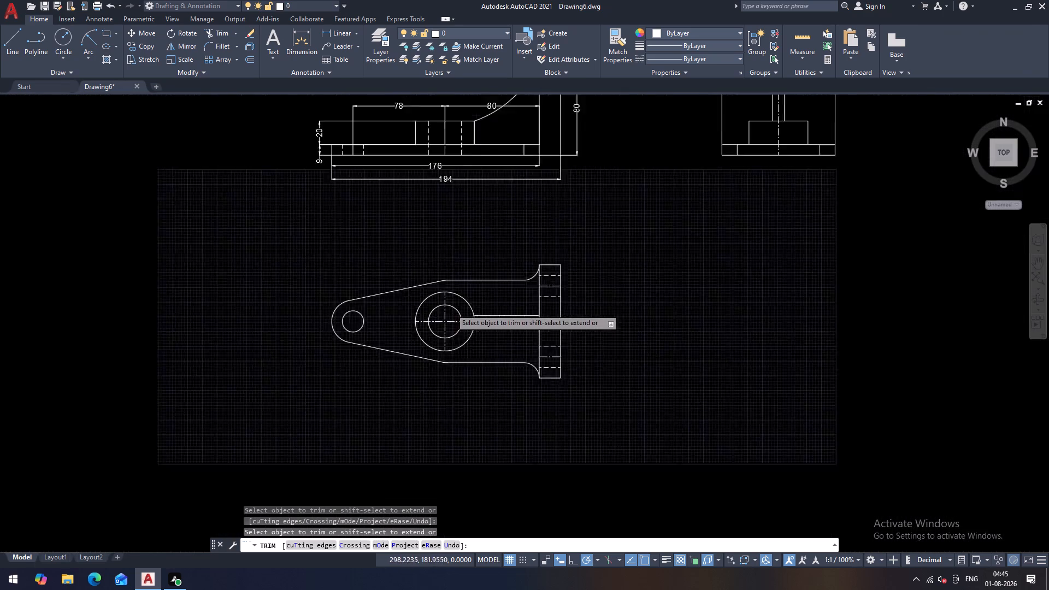
pyautogui.scroll(3, 457, 332)
pyautogui.scroll(5, 410, 365)
pyautogui.scroll(3, 373, 412)
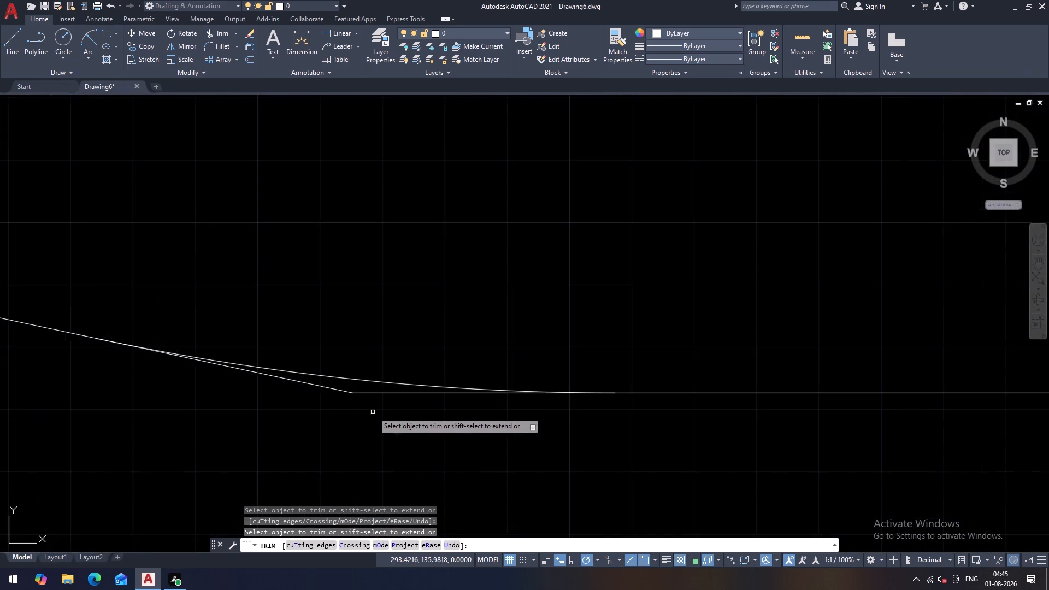
pyautogui.scroll(2, 373, 412)
pyautogui.click(346, 360)
pyautogui.moveTo(337, 392); pyautogui.dragTo(332, 393)
pyautogui.moveTo(294, 392); pyautogui.dragTo(301, 351)
pyautogui.scroll(-10, 302, 353)
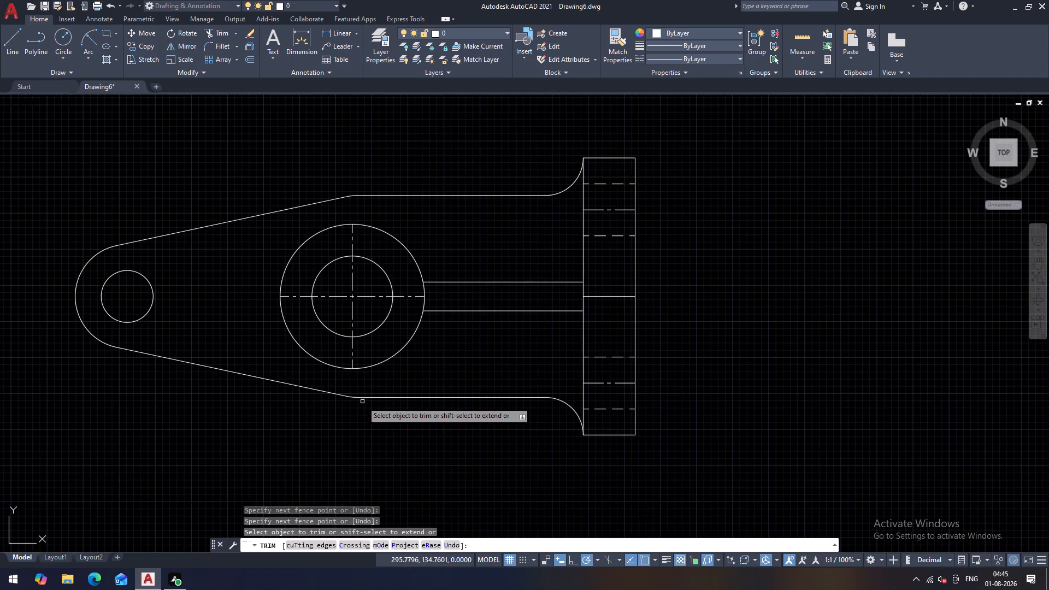
pyautogui.scroll(-2, 449, 411)
pyautogui.moveTo(529, 379); pyautogui.dragTo(478, 388, button='middle')
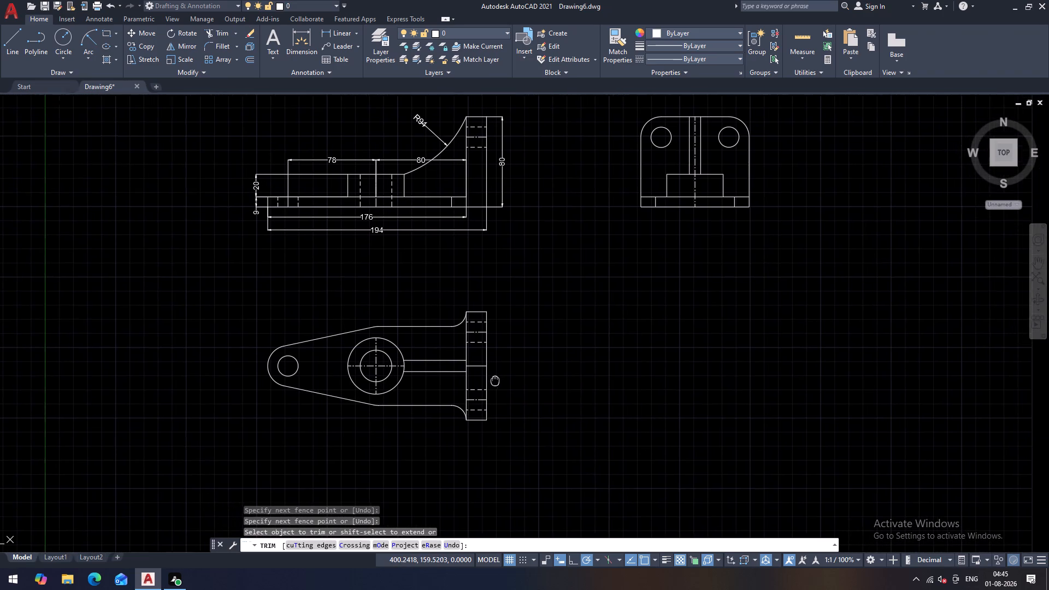
pyautogui.moveTo(478, 388); pyautogui.dragTo(468, 392, button='middle')
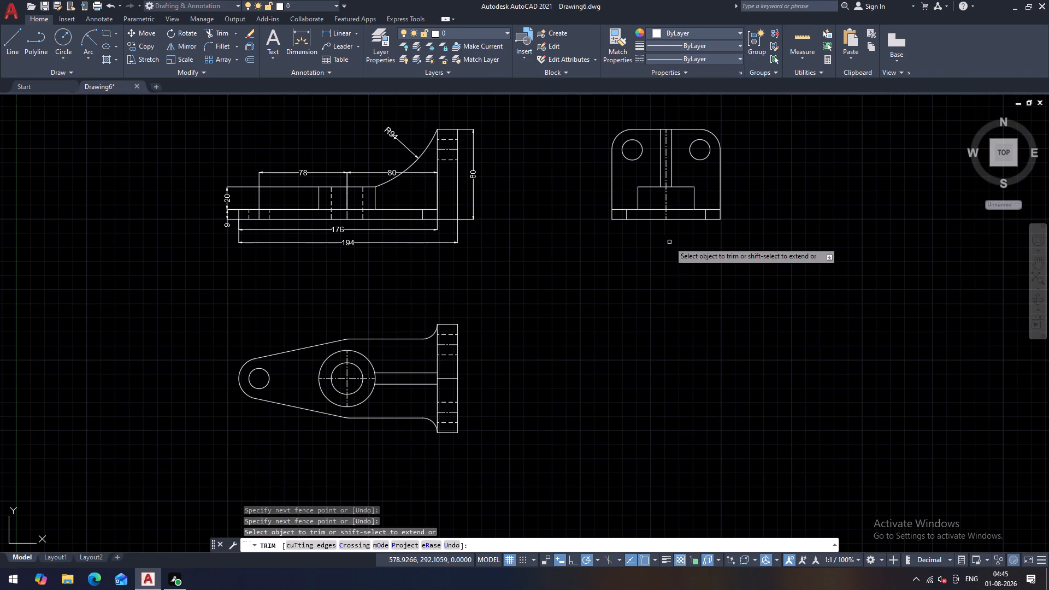
pyautogui.moveTo(669, 242); pyautogui.dragTo(637, 273, button='middle')
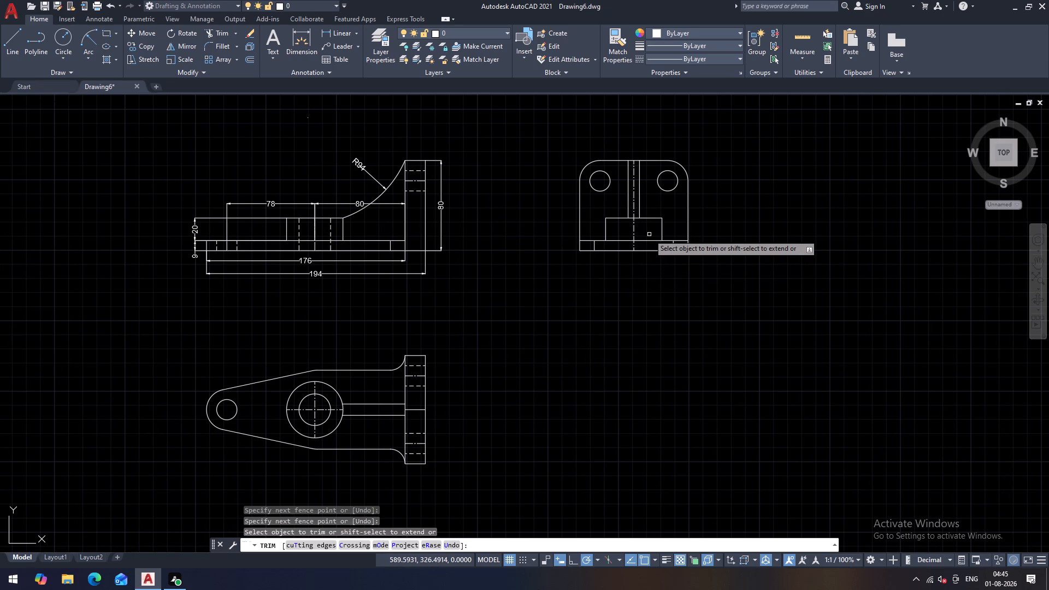
pyautogui.scroll(1, 649, 217)
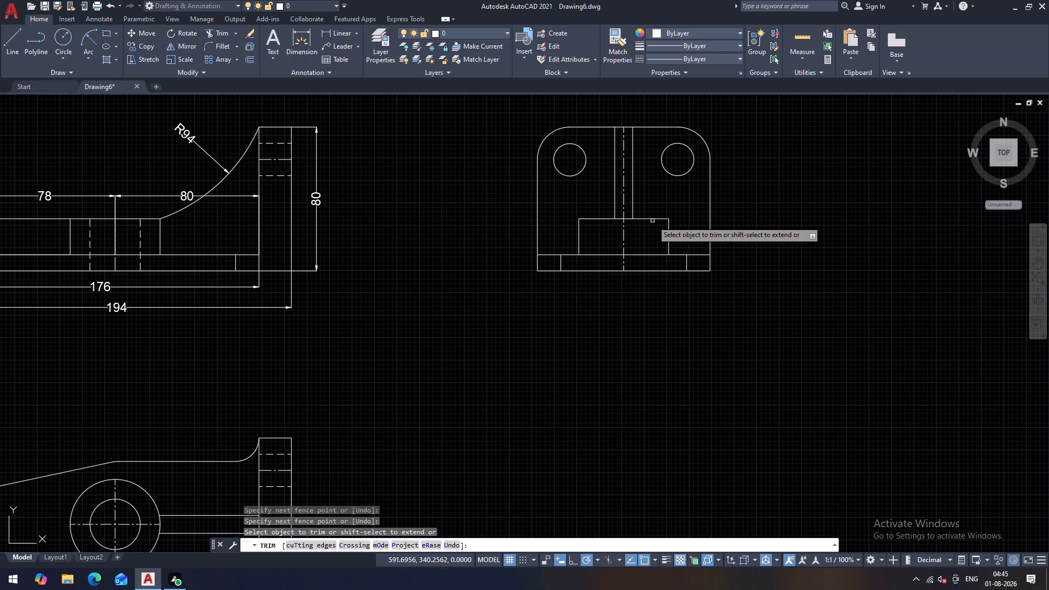
pyautogui.press('Escape')
# Offset the side view's vertical centre line by 14 to both sides.
pyautogui.moveTo(650, 238); pyautogui.dragTo(629, 263, button='middle')
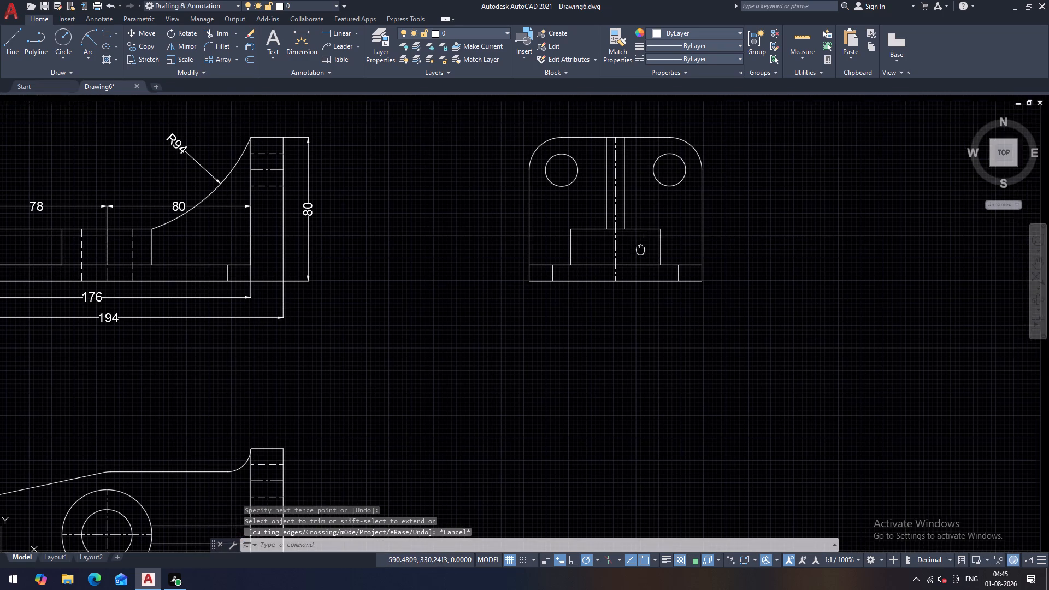
pyautogui.moveTo(629, 263); pyautogui.dragTo(625, 267, button='middle')
pyautogui.write('O')
pyautogui.press('space')
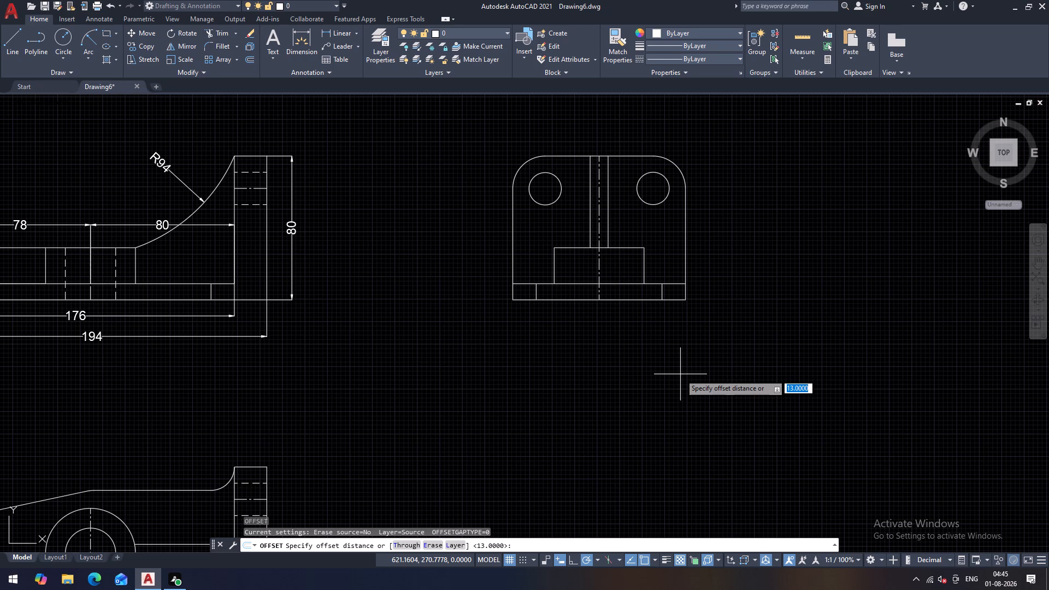
pyautogui.write('14')
pyautogui.press('Return')
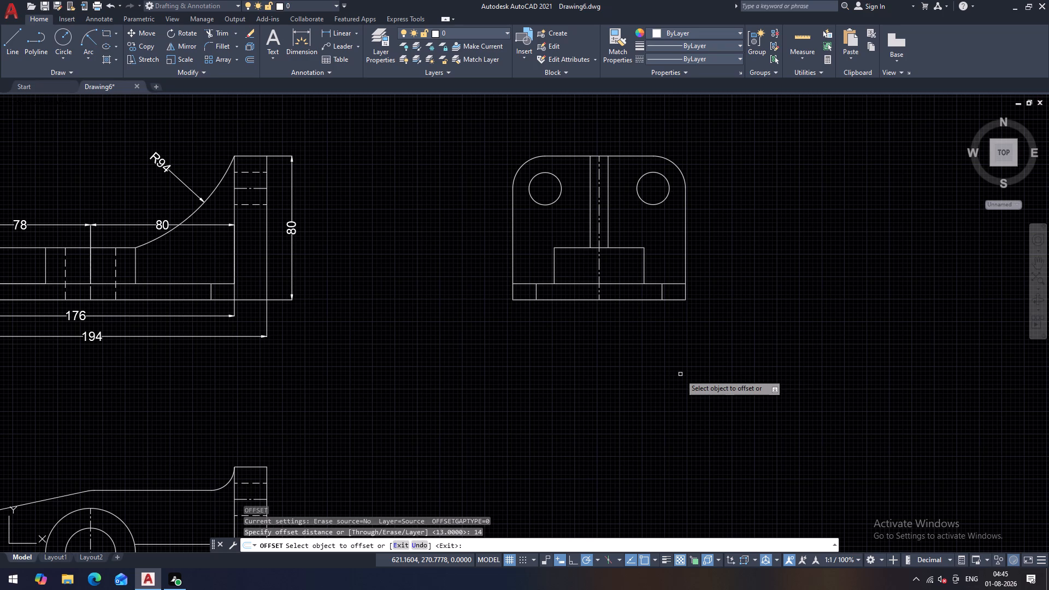
pyautogui.click(599, 268)
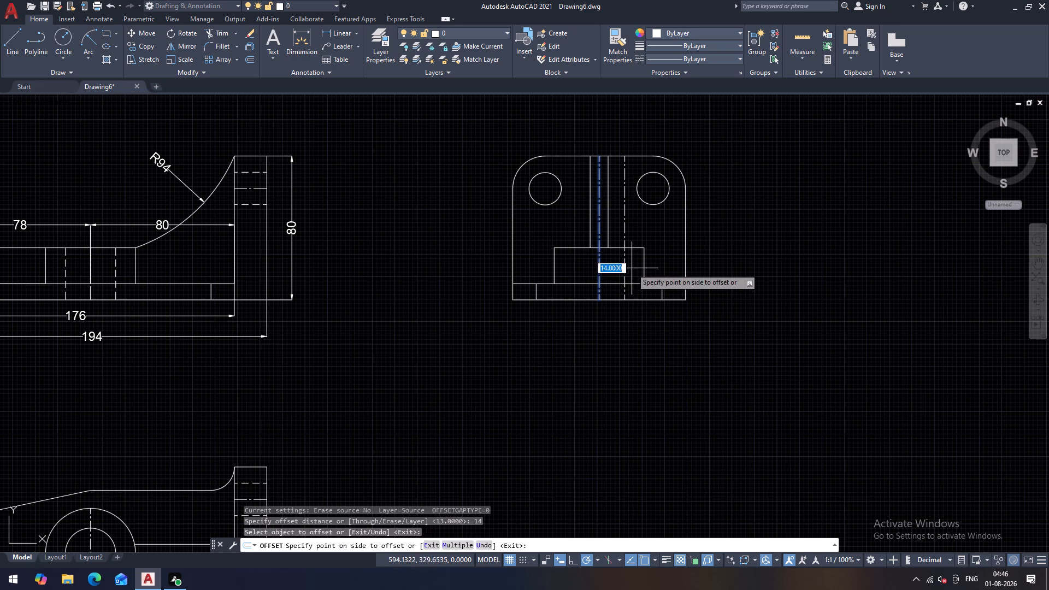
pyautogui.click(632, 268)
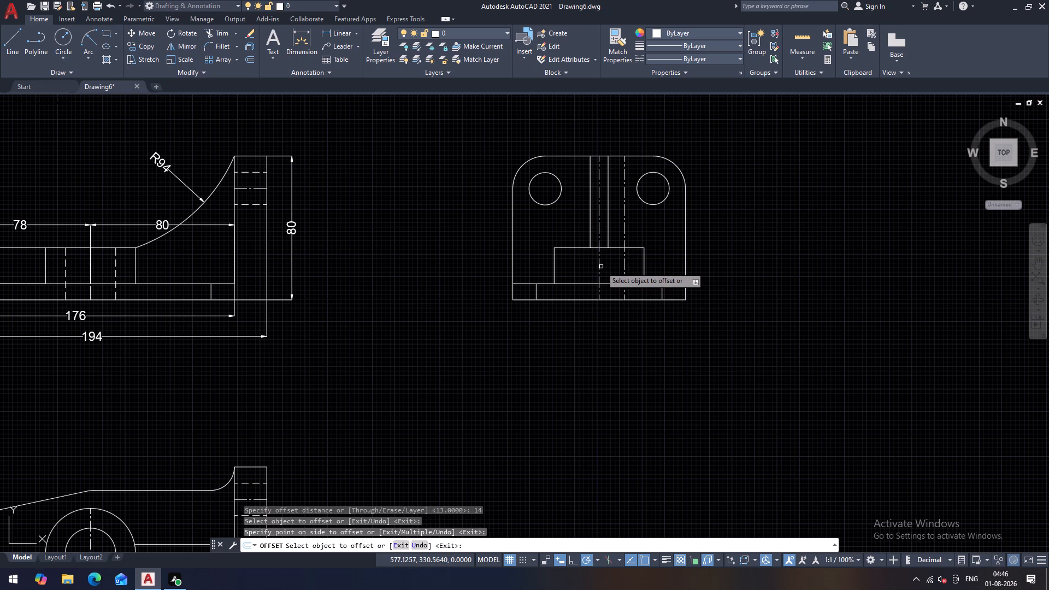
pyautogui.click(601, 267)
pyautogui.click(598, 269)
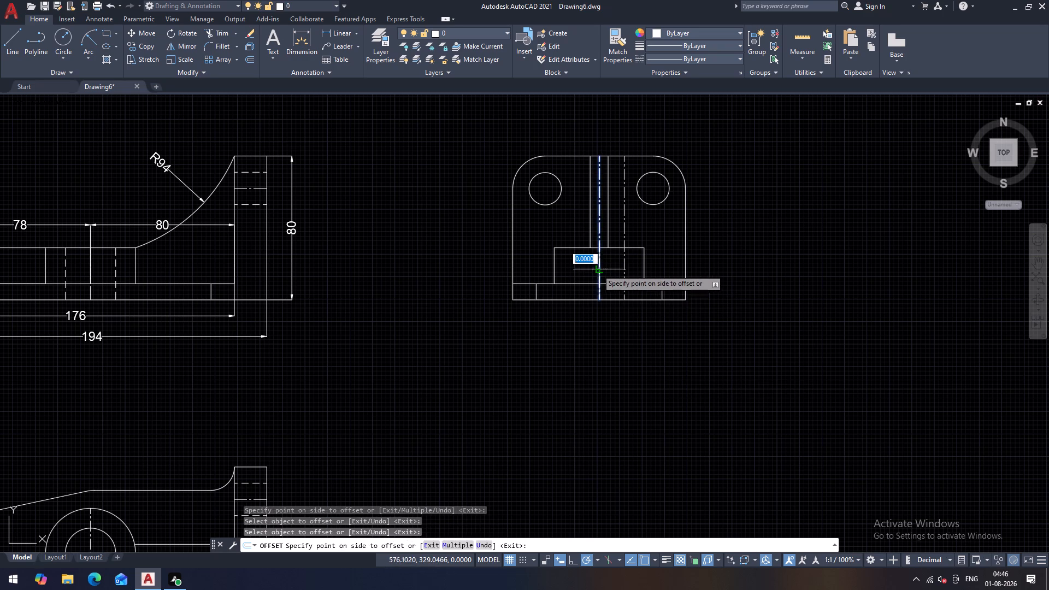
pyautogui.click(576, 273)
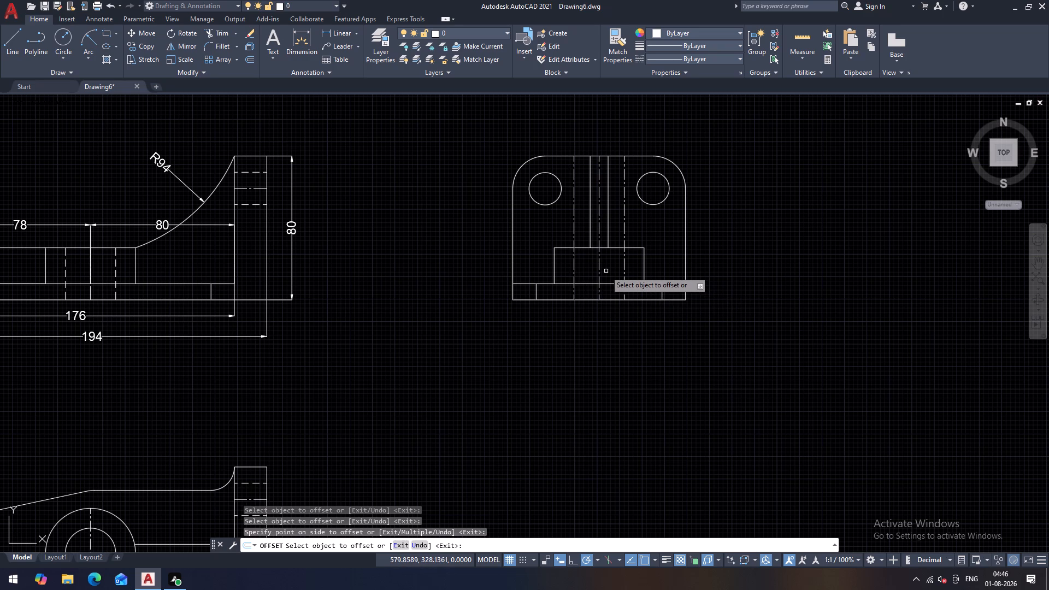
pyautogui.scroll(1, 581, 262)
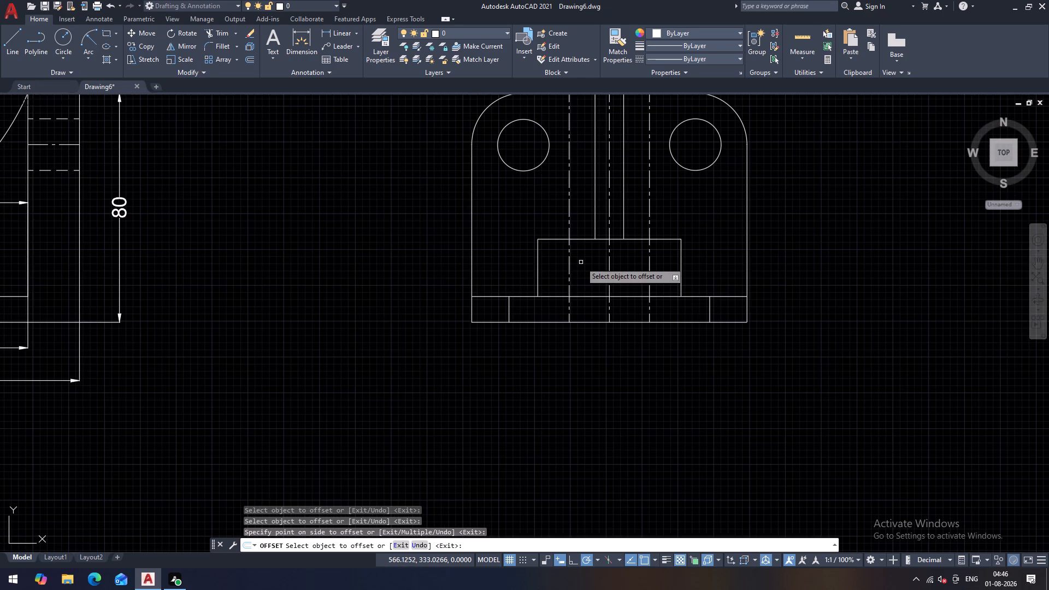
pyautogui.scroll(-1, 581, 262)
pyautogui.scroll(1, 612, 227)
pyautogui.press('Escape')
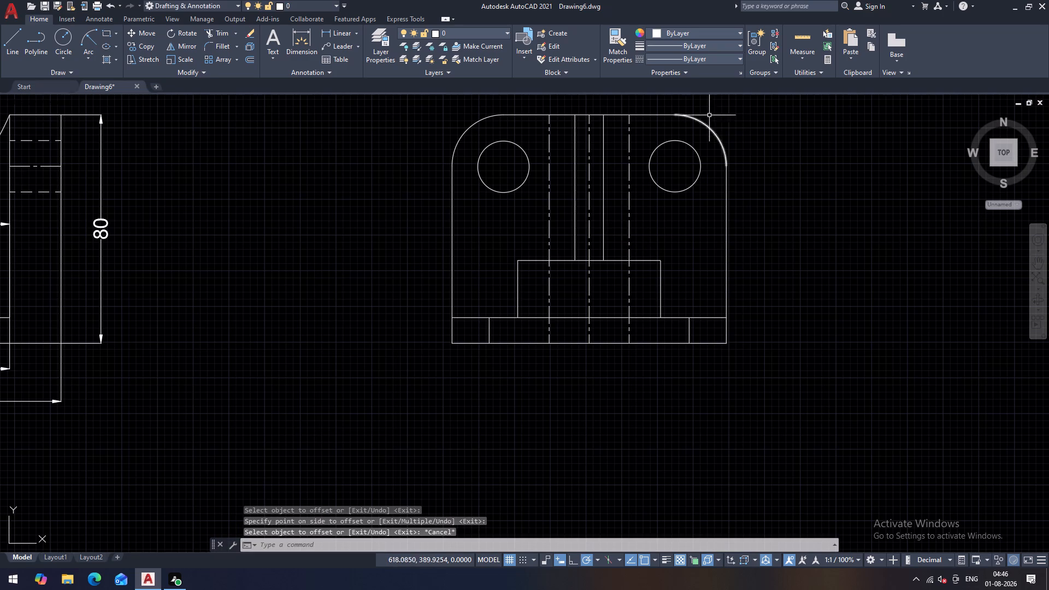
# Set the current linetype to CENTER.
pyautogui.click(731, 55)
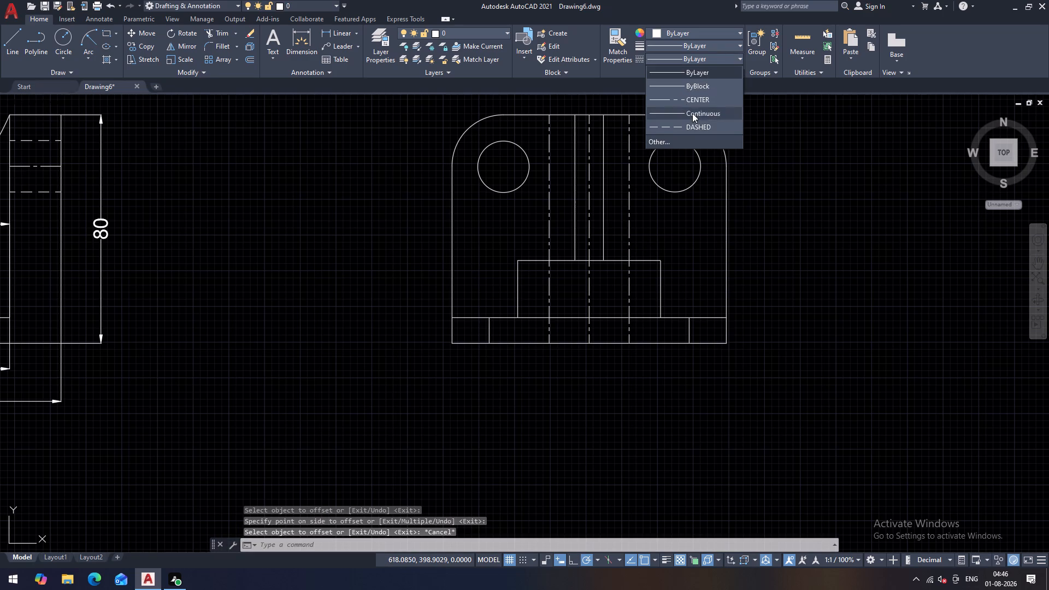
pyautogui.click(699, 100)
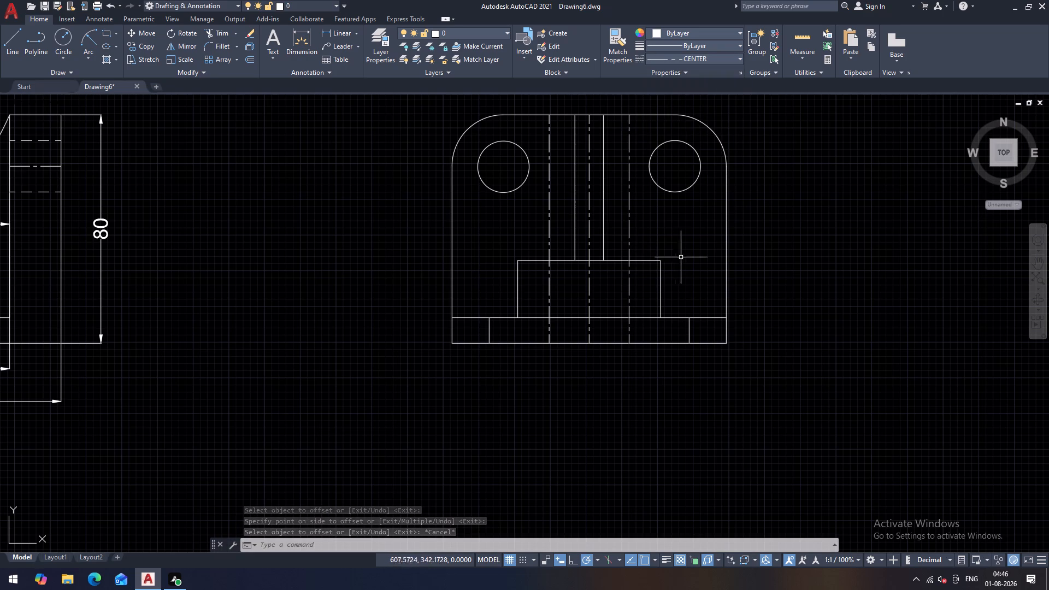
# Draw two 20-long vertical lines continuing the side view's rib edges down through the boss to the base's top edge.
pyautogui.scroll(-1, 678, 284)
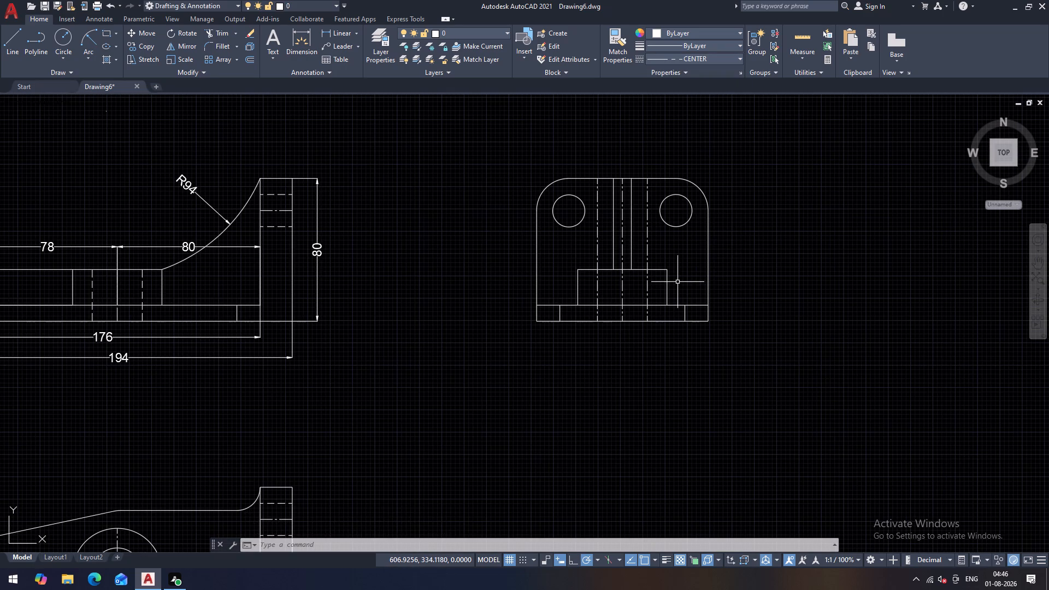
pyautogui.scroll(1, 677, 282)
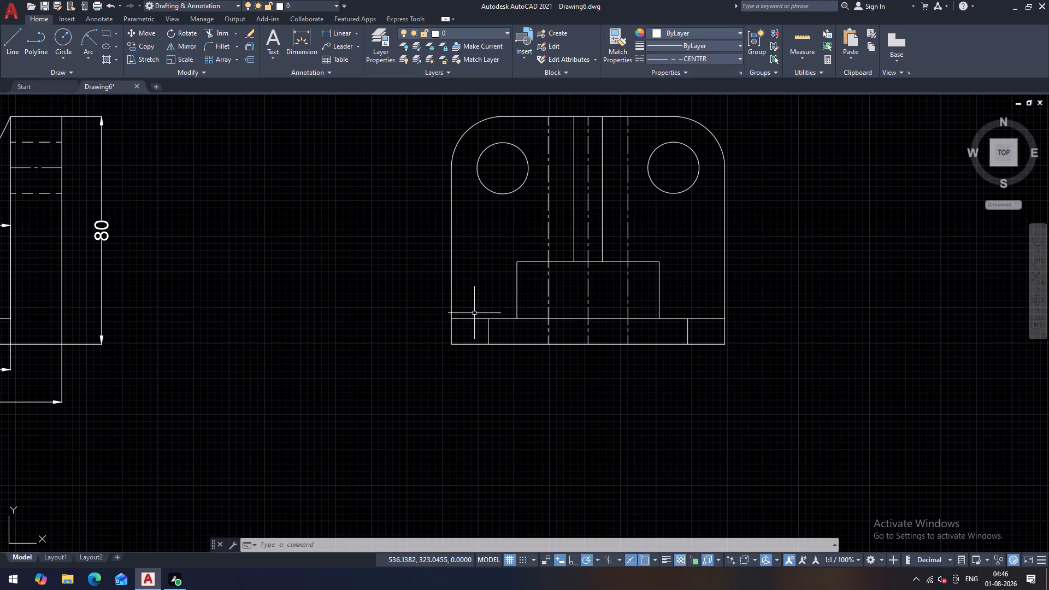
pyautogui.press('l')
pyautogui.press('space')
pyautogui.click(576, 259)
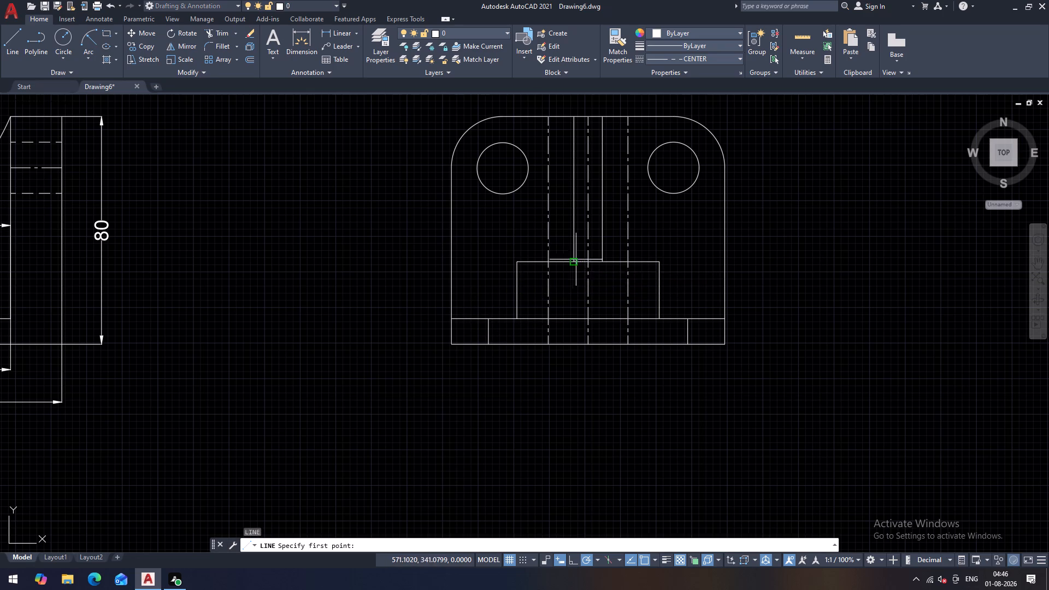
pyautogui.click(573, 317)
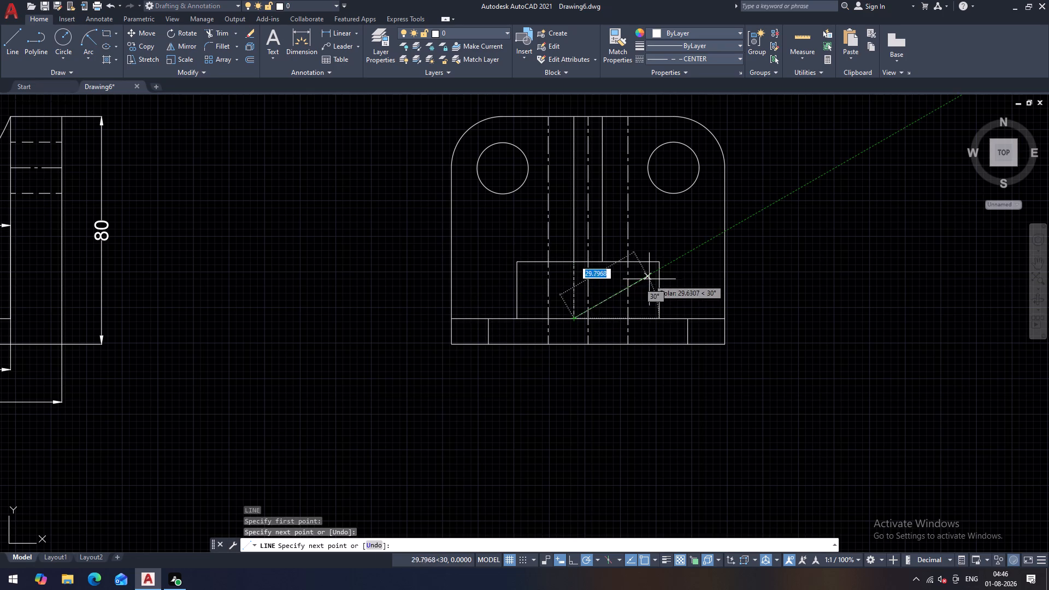
pyautogui.press('Escape')
pyautogui.press('space')
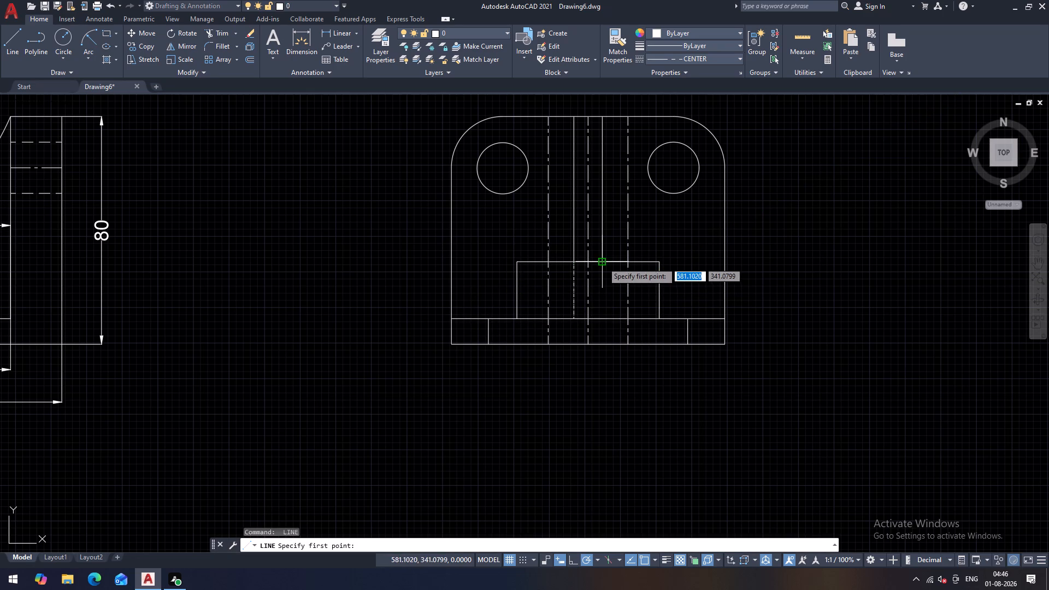
pyautogui.click(603, 262)
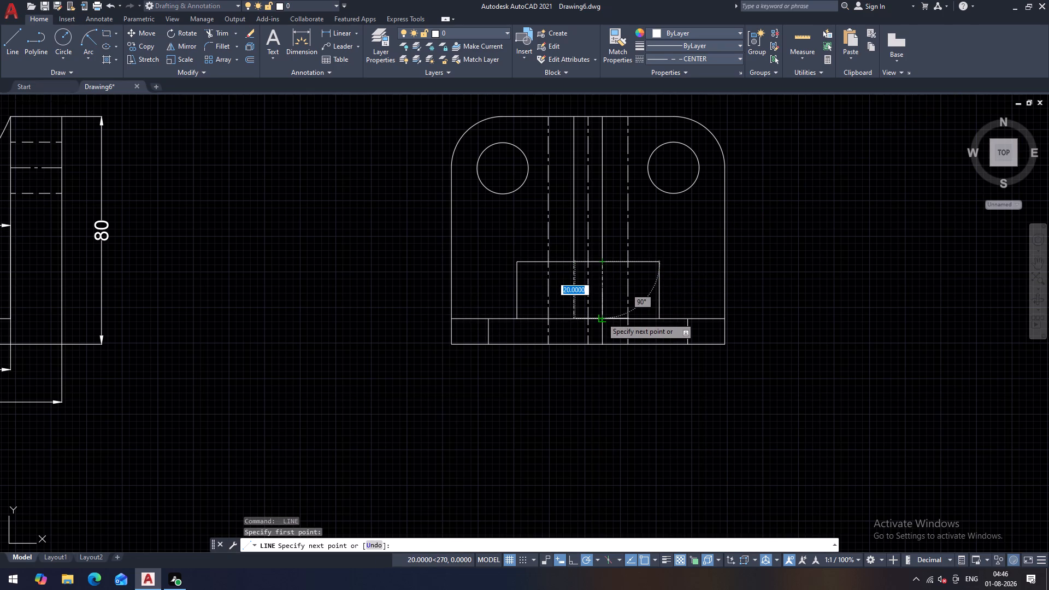
pyautogui.click(602, 321)
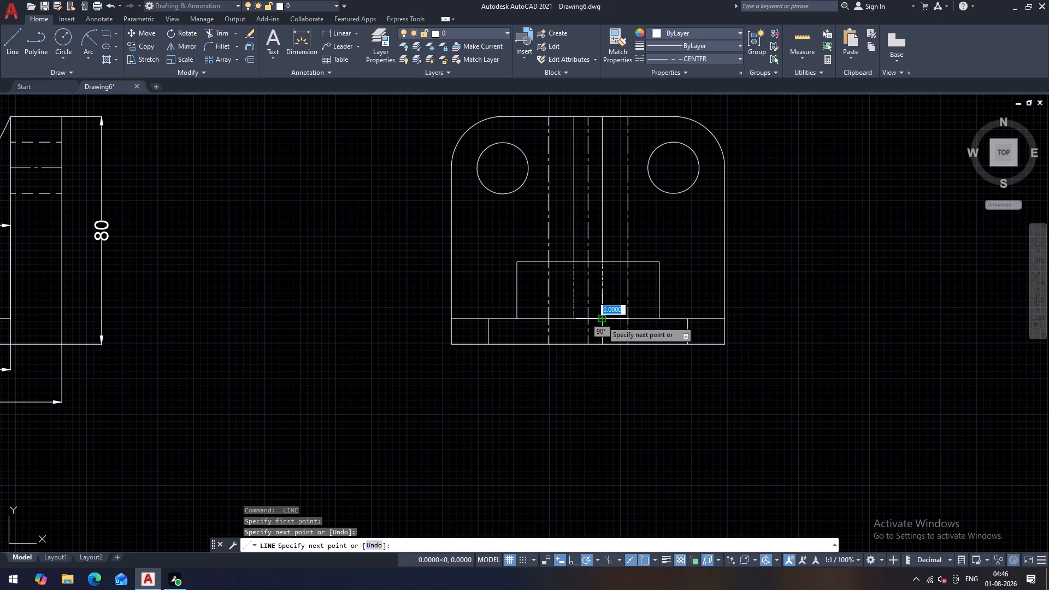
pyautogui.press('Escape')
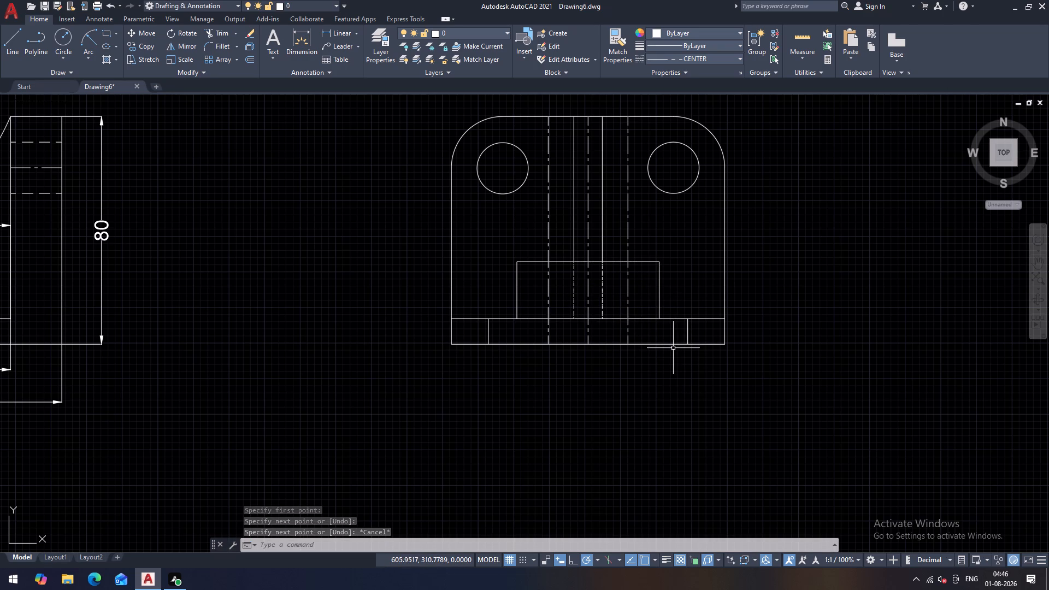
# Trim the part of the side view's vertical centre line above the boss.
pyautogui.write('TR')
pyautogui.press('space')
pyautogui.press('space')
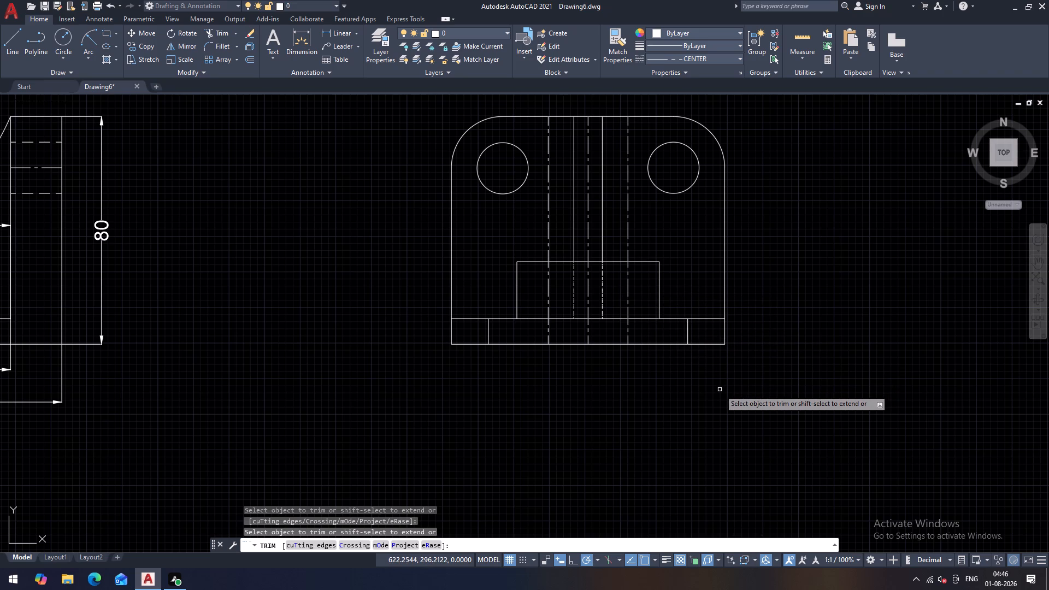
pyautogui.click(589, 251)
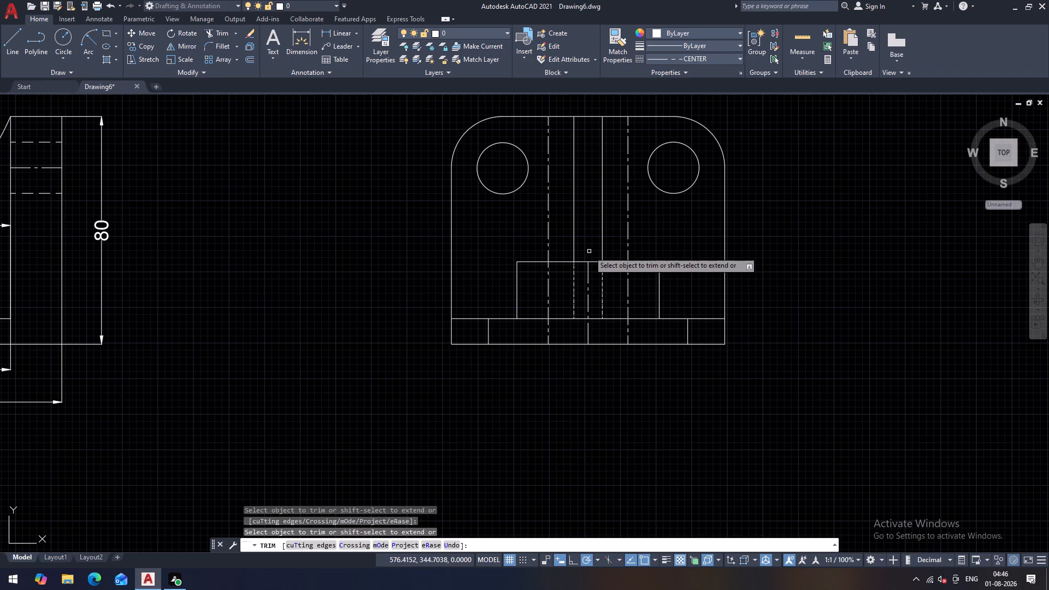
pyautogui.press('`')
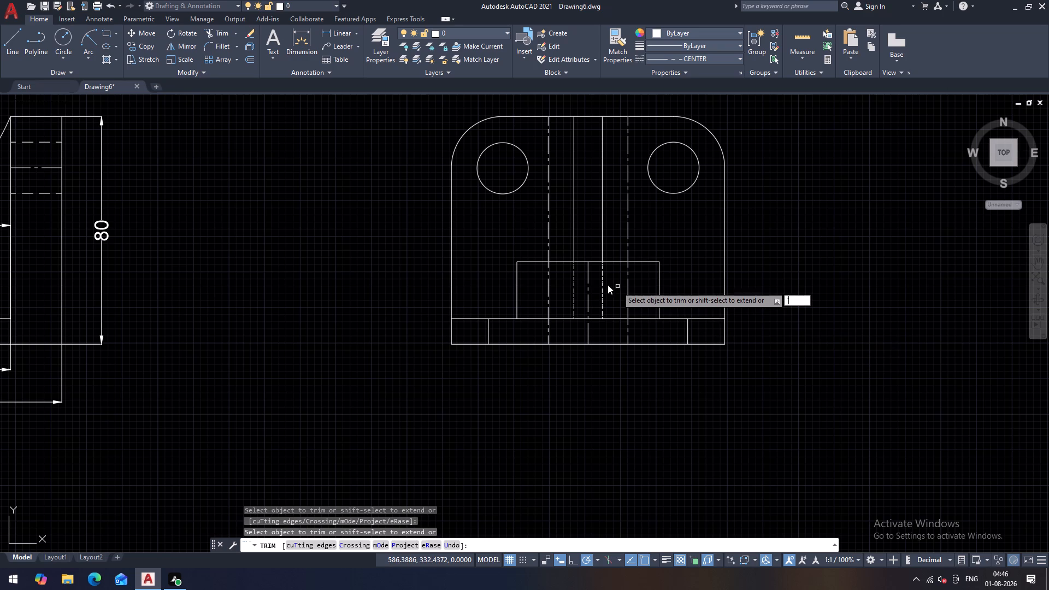
pyautogui.scroll(1, 630, 297)
pyautogui.press('Escape')
pyautogui.scroll(-1, 612, 311)
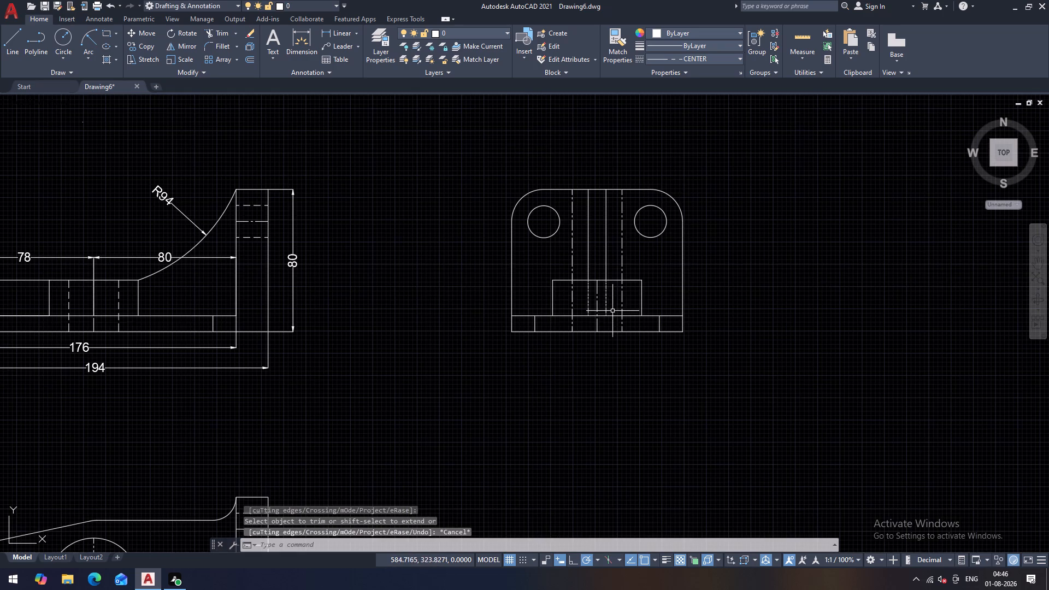
# Match the front view's dashed hidden-line properties onto the two rib lines inside the boss and the two offset hole lines.
pyautogui.scroll(1, 476, 321)
pyautogui.write('MA')
pyautogui.press('space')
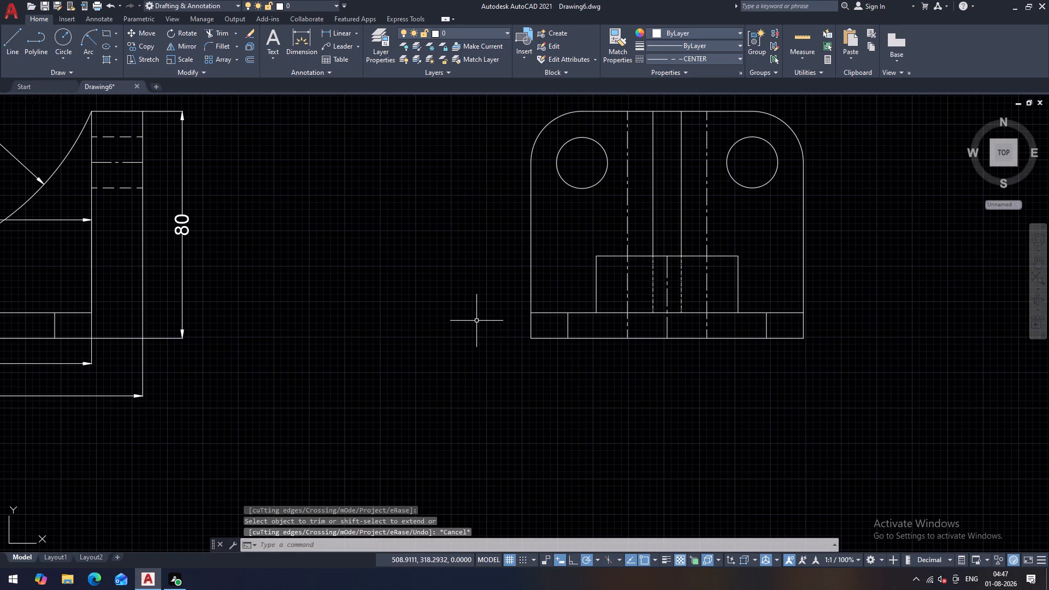
pyautogui.click(128, 188)
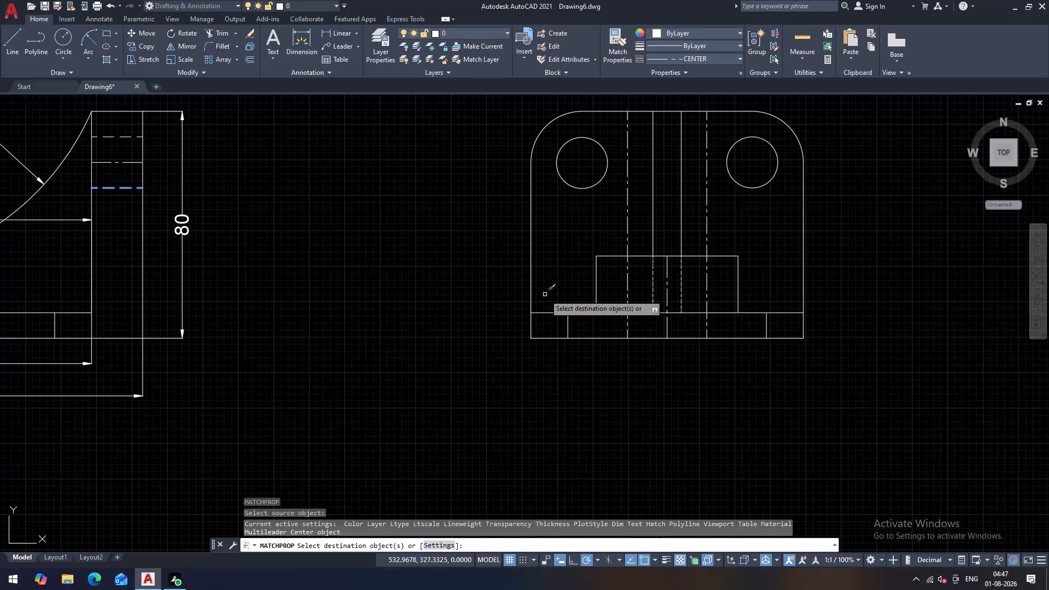
pyautogui.click(655, 281)
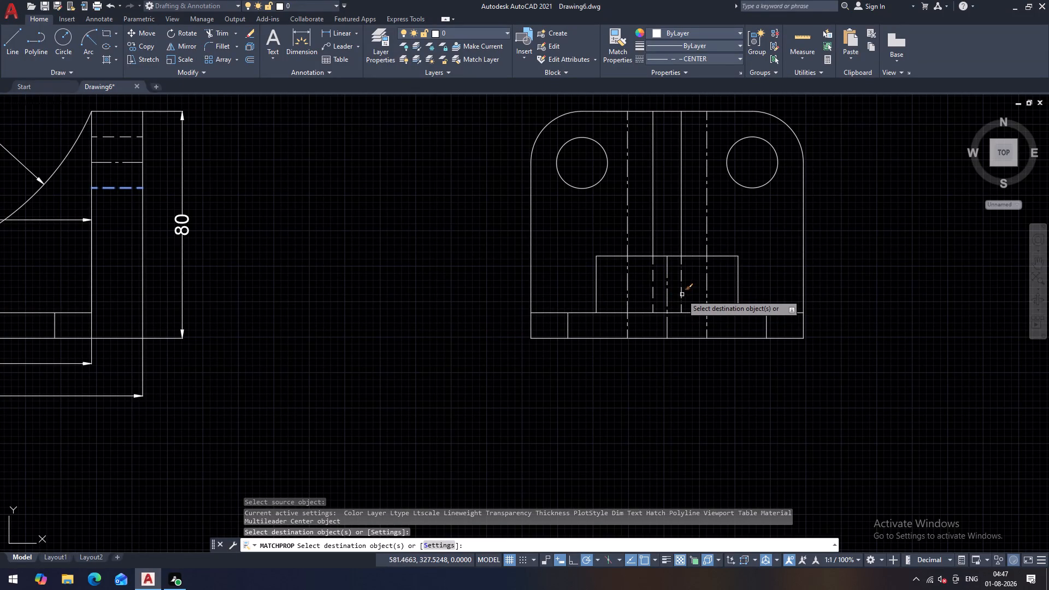
pyautogui.click(682, 294)
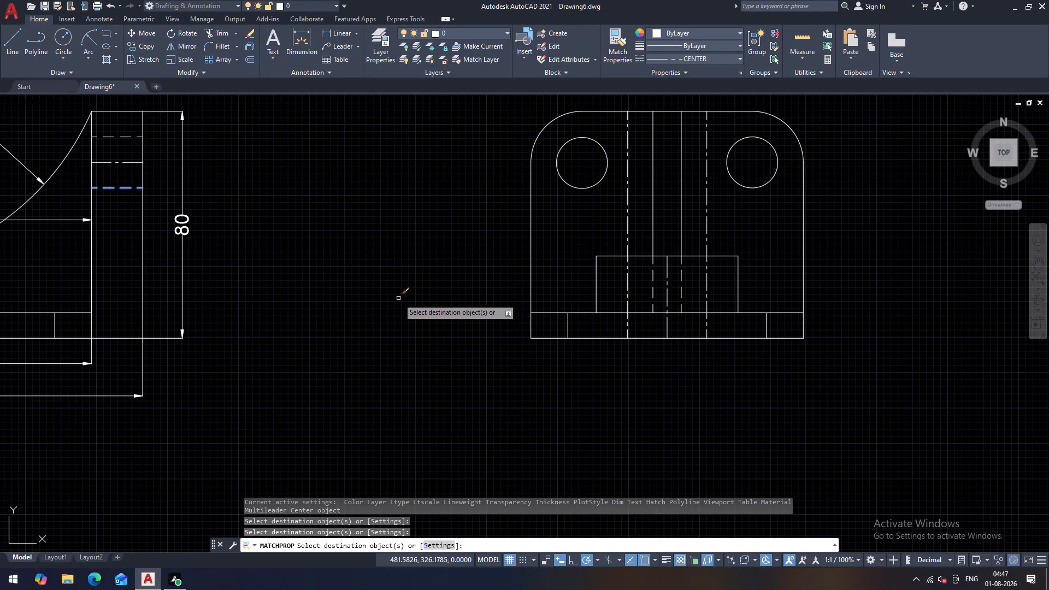
pyautogui.click(628, 284)
pyautogui.click(705, 290)
pyautogui.press('Escape')
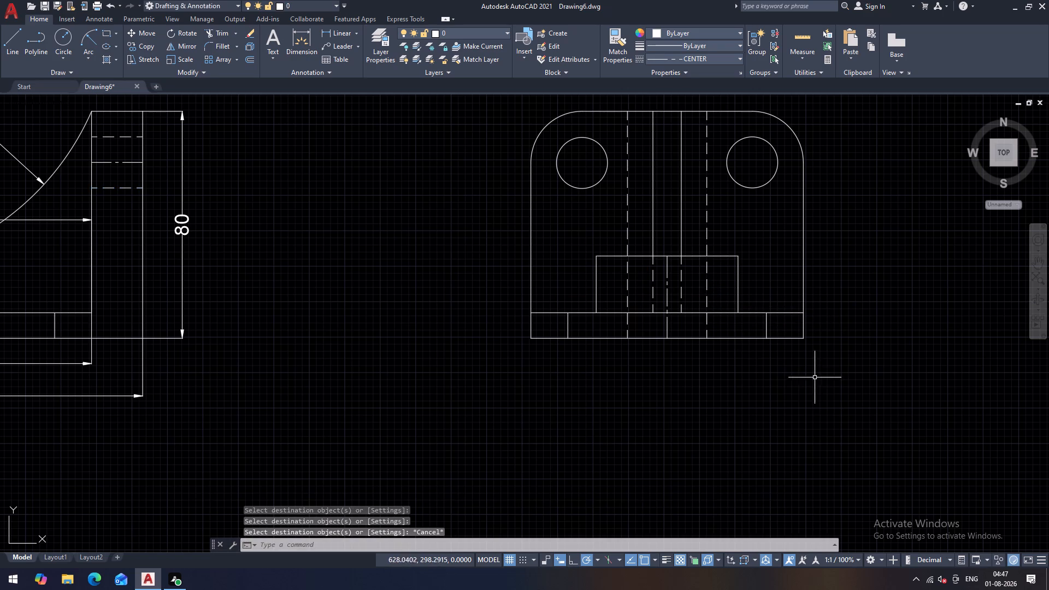
# Trim the parts of the side view's two dashed hole lines that extend above the boss.
pyautogui.write('TR')
pyautogui.press('space')
pyautogui.press('space')
pyautogui.moveTo(741, 239); pyautogui.dragTo(700, 237)
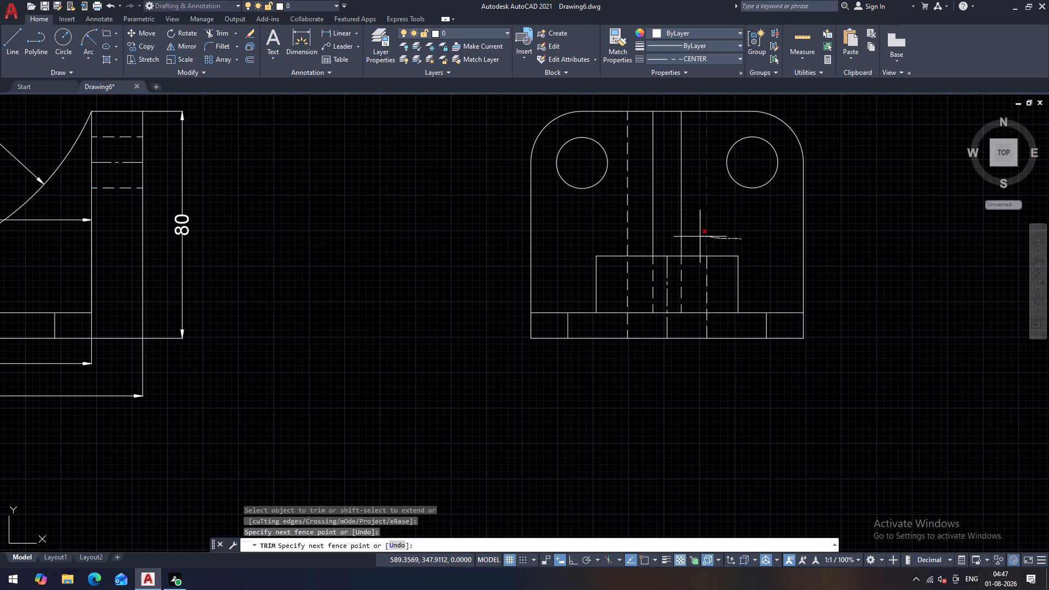
pyautogui.moveTo(700, 237); pyautogui.dragTo(699, 237)
pyautogui.moveTo(551, 228); pyautogui.dragTo(638, 227)
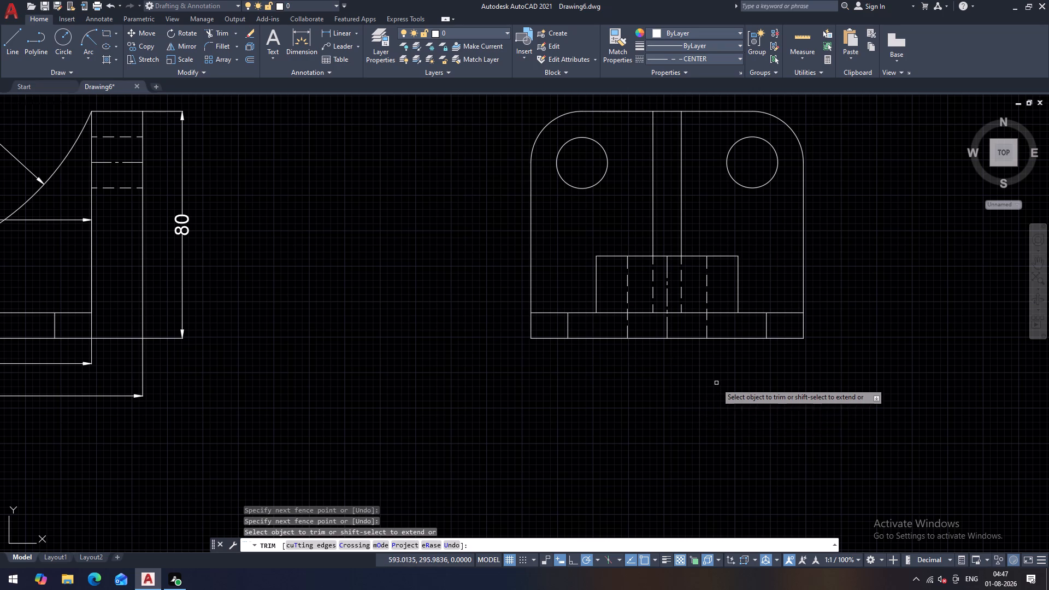
pyautogui.scroll(-1, 638, 334)
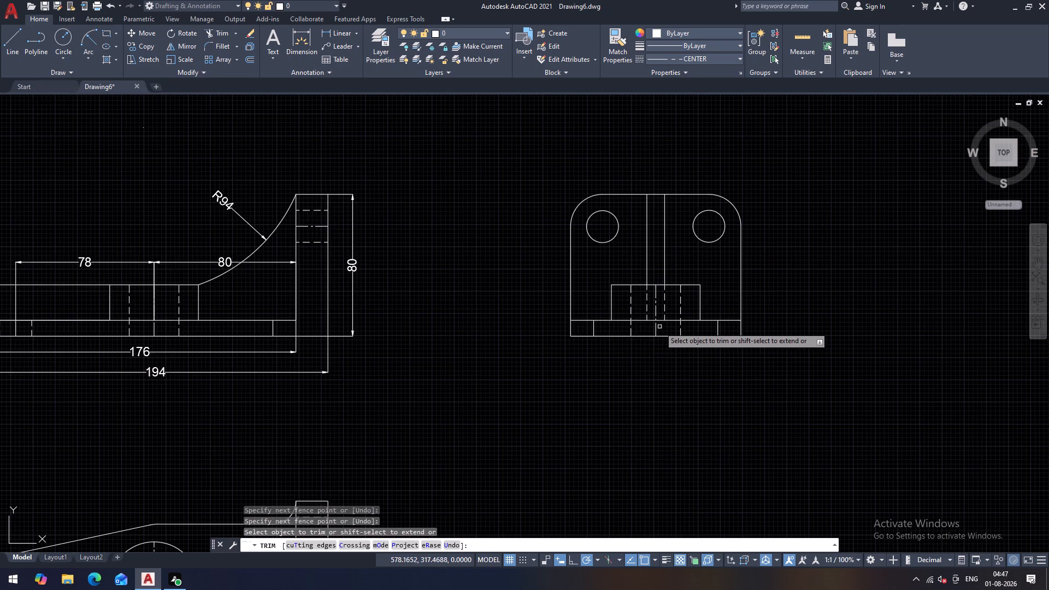
pyautogui.scroll(1, 659, 327)
pyautogui.press('Escape')
pyautogui.scroll(-1, 661, 372)
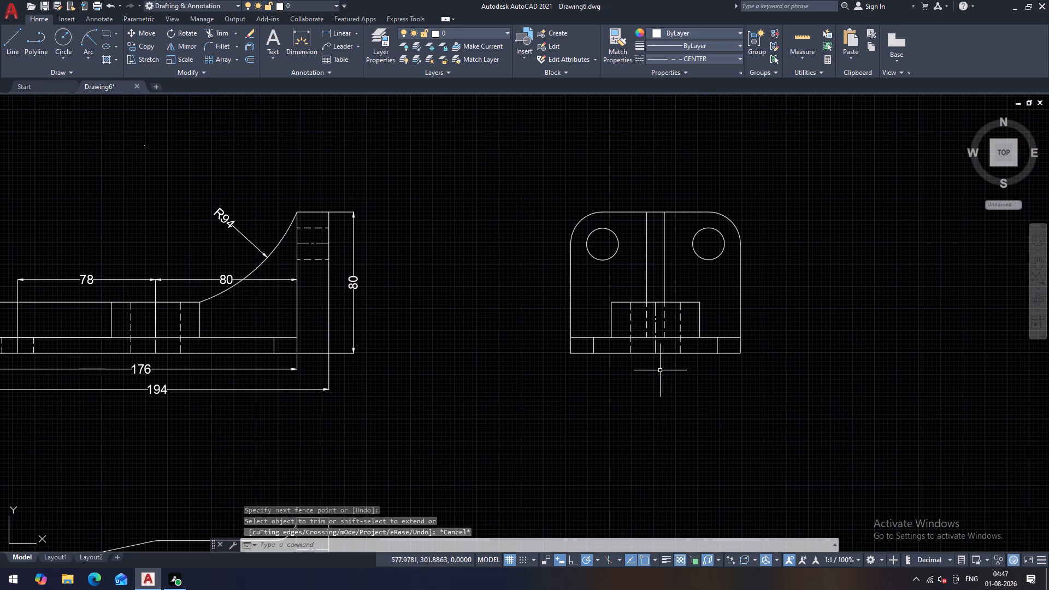
pyautogui.moveTo(657, 362); pyautogui.dragTo(616, 353, button='middle')
pyautogui.press('Escape')
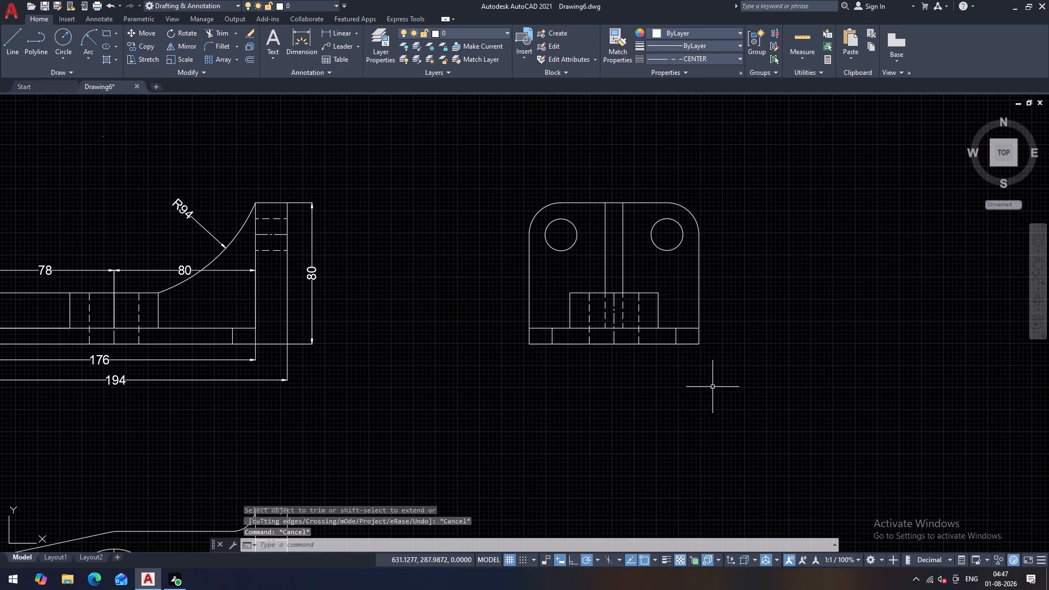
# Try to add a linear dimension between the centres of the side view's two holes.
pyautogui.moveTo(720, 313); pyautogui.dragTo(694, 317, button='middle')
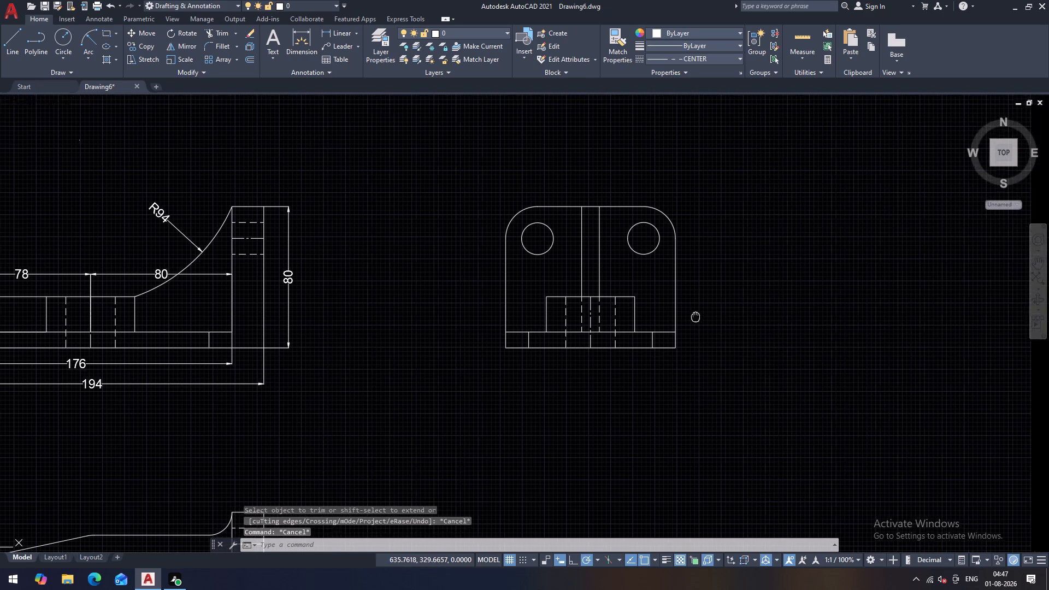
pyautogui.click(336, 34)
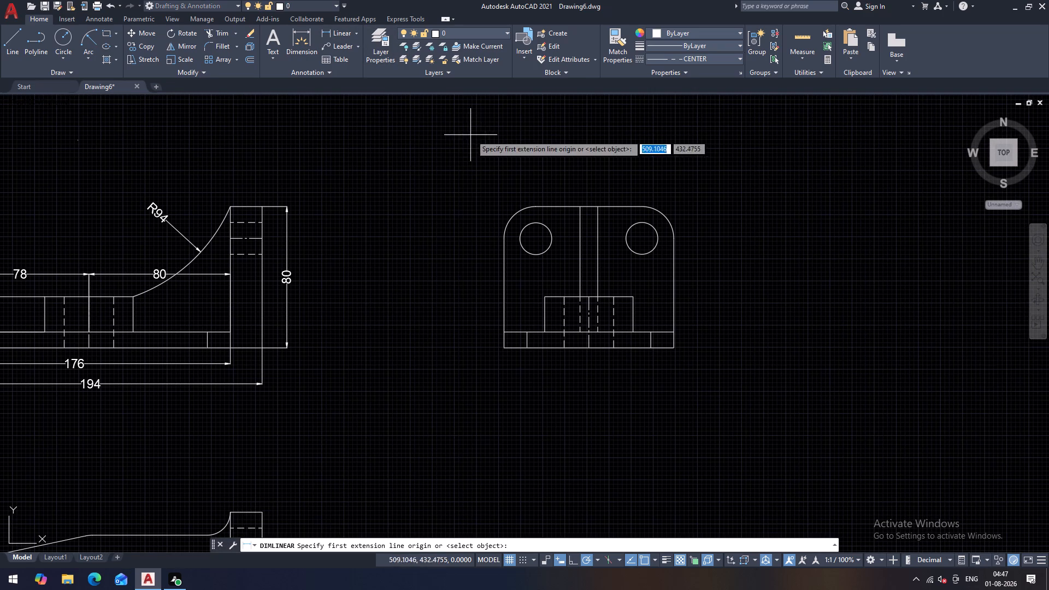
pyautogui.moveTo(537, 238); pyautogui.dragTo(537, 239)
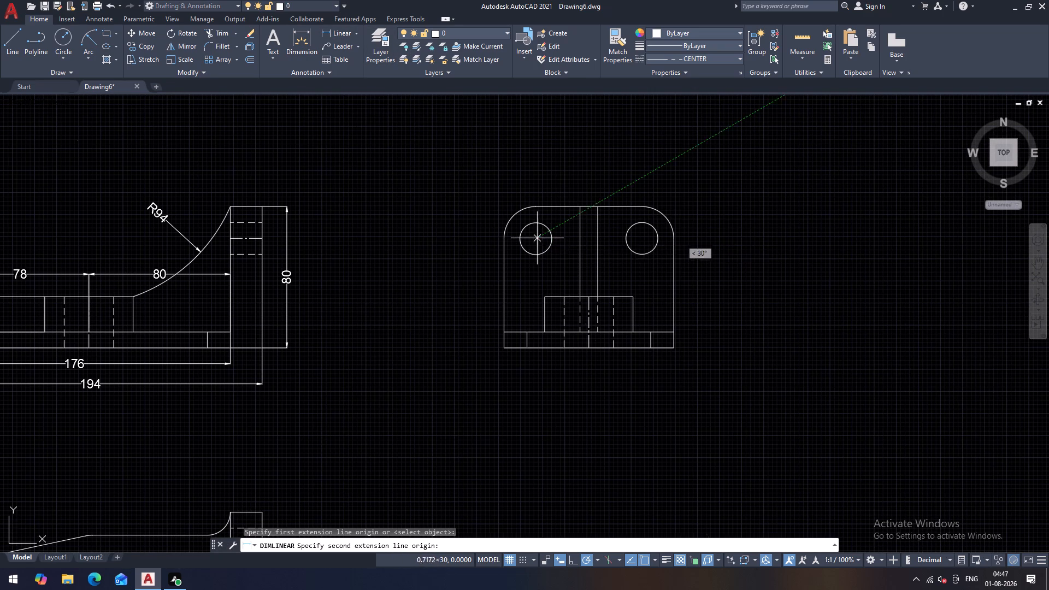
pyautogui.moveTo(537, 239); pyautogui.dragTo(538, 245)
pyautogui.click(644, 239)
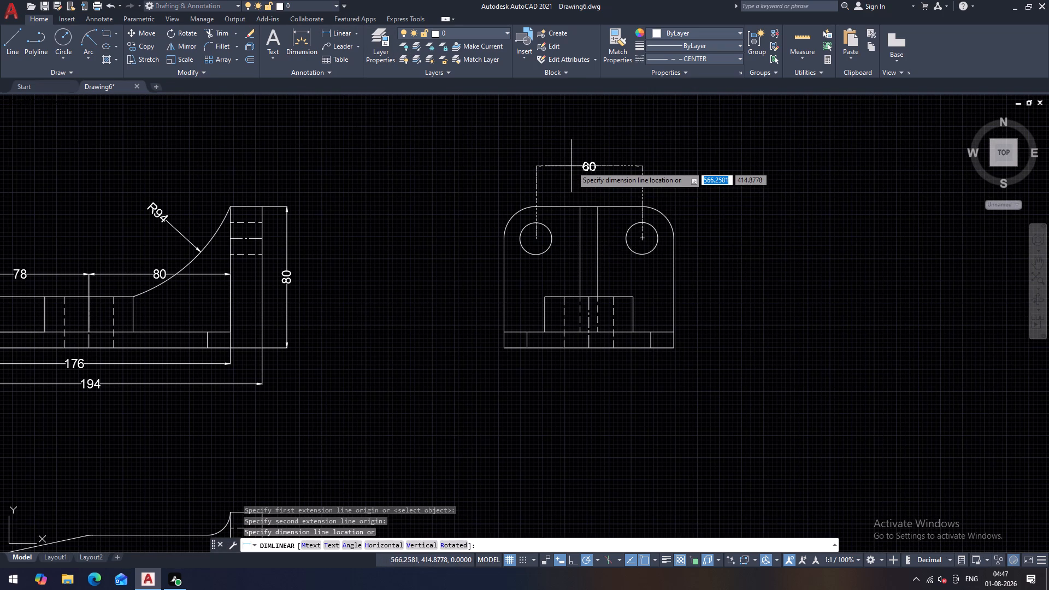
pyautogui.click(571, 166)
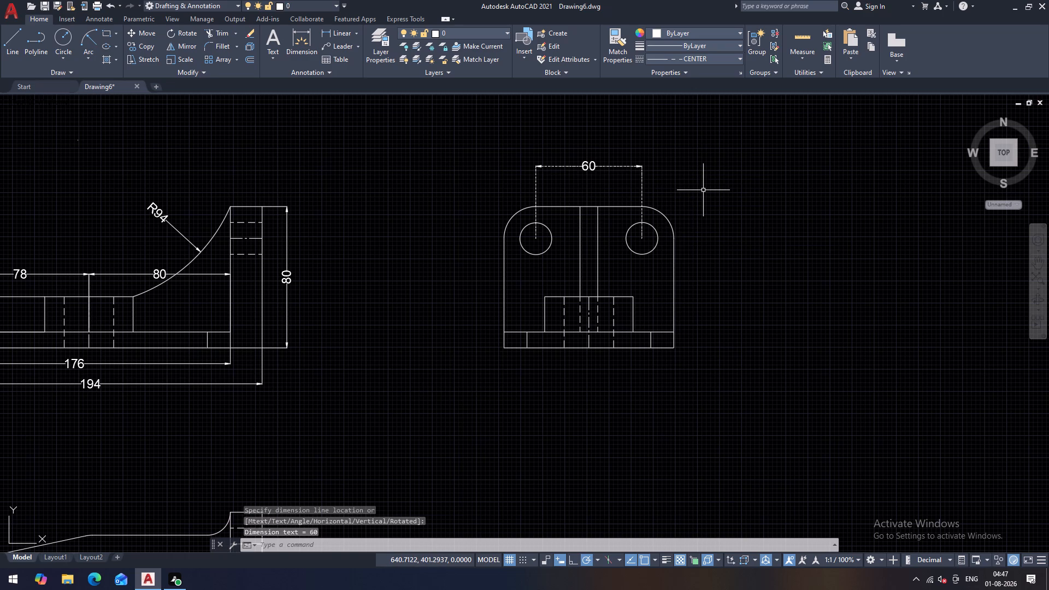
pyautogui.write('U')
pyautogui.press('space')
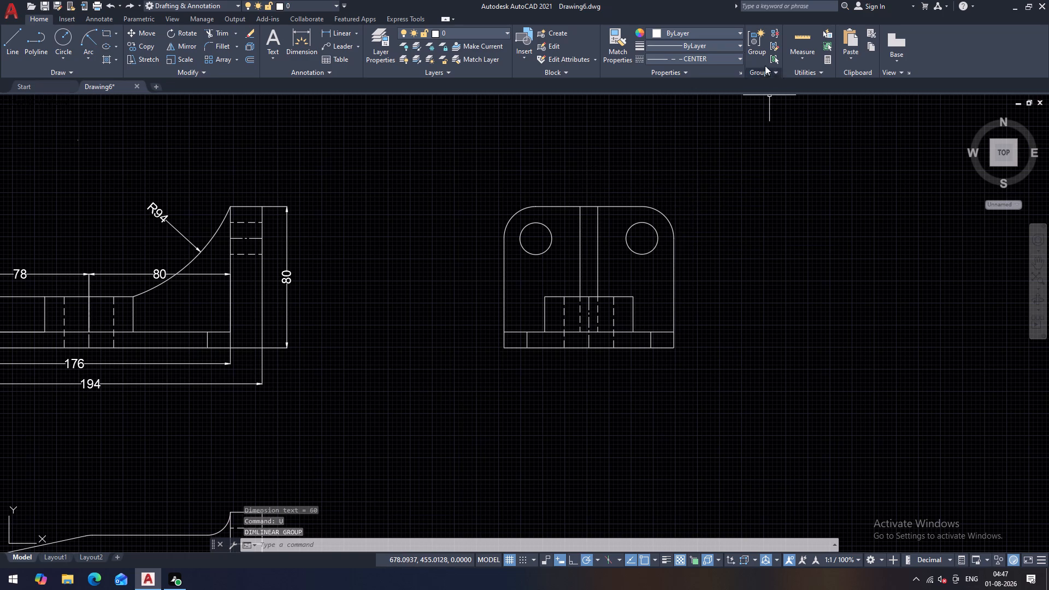
# Set the current linetype to ByLayer.
pyautogui.click(730, 61)
pyautogui.click(697, 75)
# Add a horizontal linear dimension between the two hole centres, placed above the side view.
pyautogui.click(321, 30)
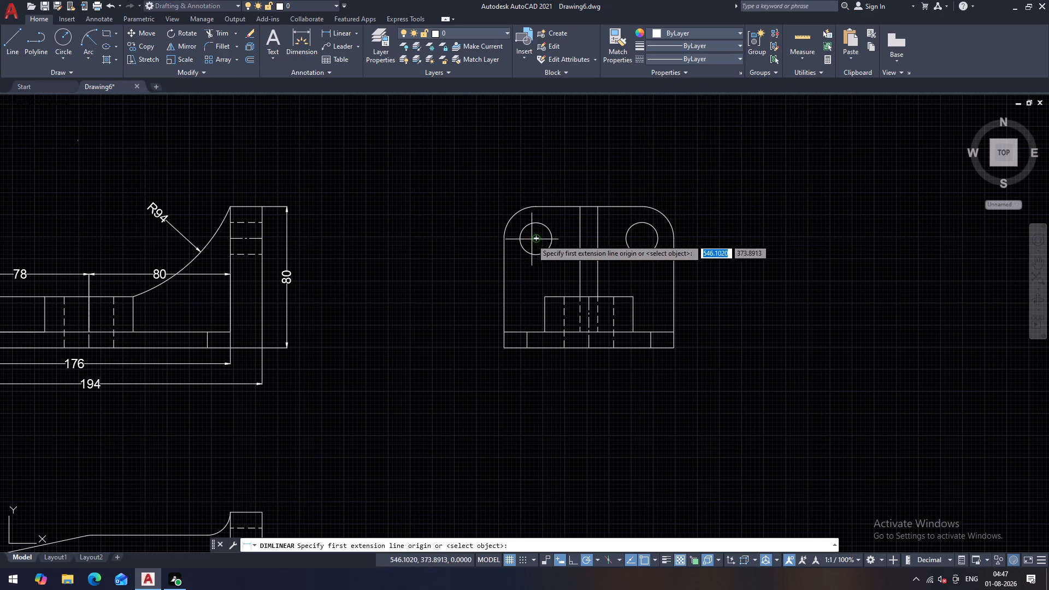
pyautogui.click(535, 239)
pyautogui.click(641, 239)
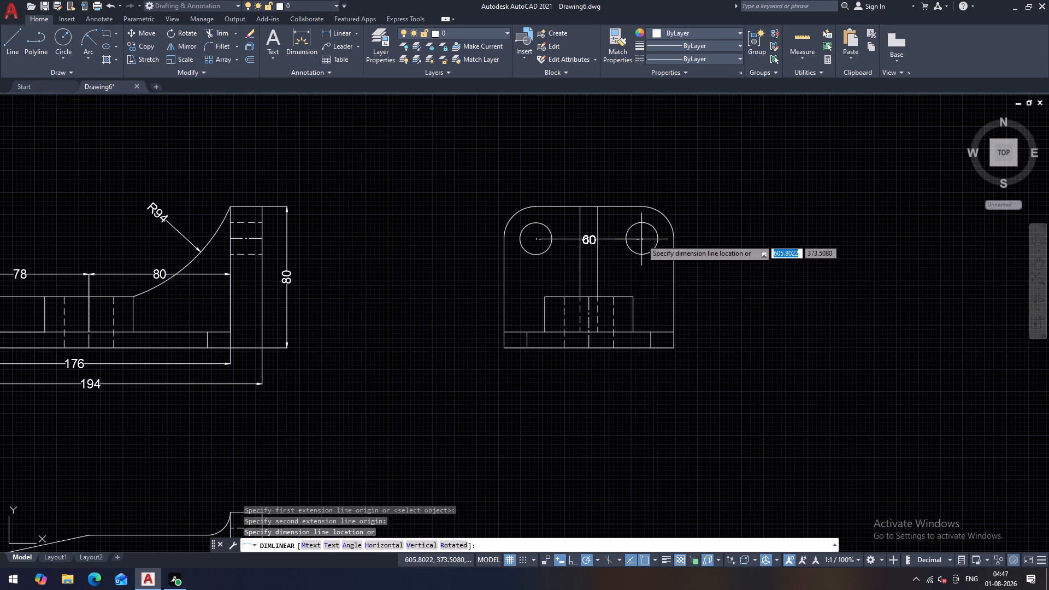
pyautogui.click(587, 180)
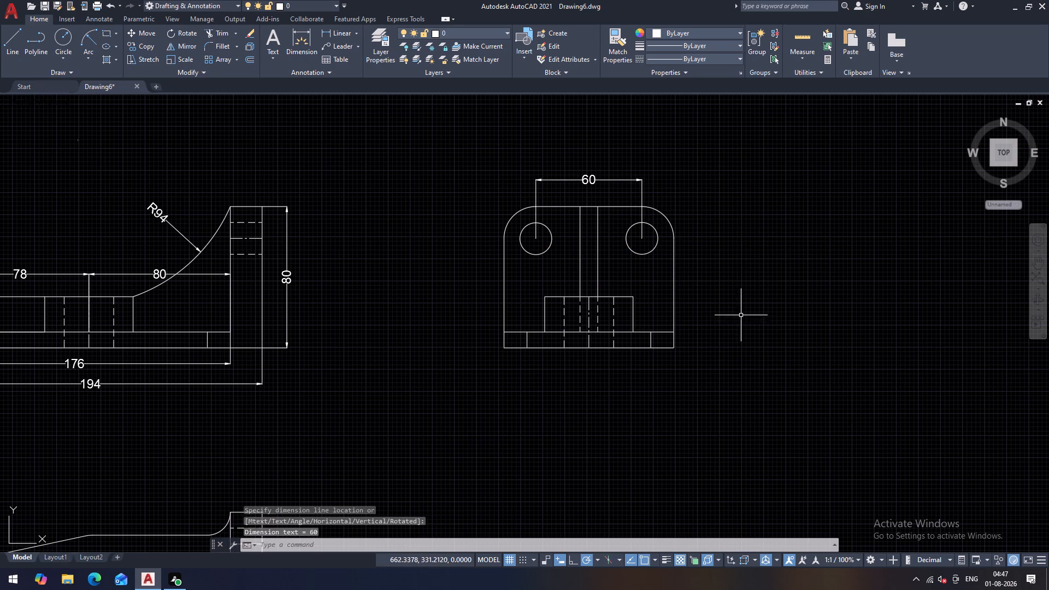
# Add a horizontal linear dimension across the side view's overall base width, placed just below the base.
pyautogui.press('space')
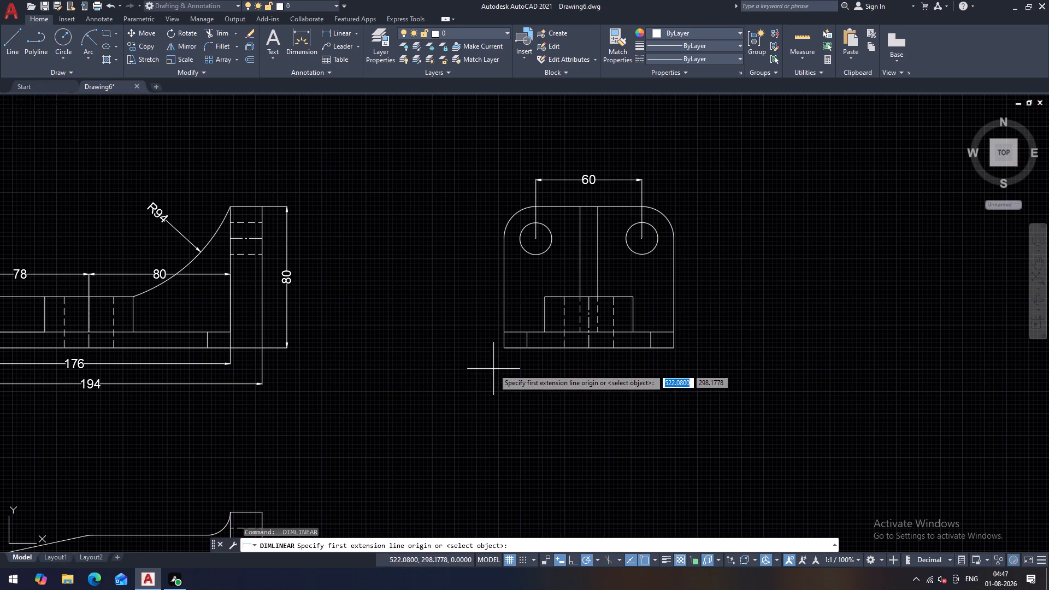
pyautogui.click(503, 348)
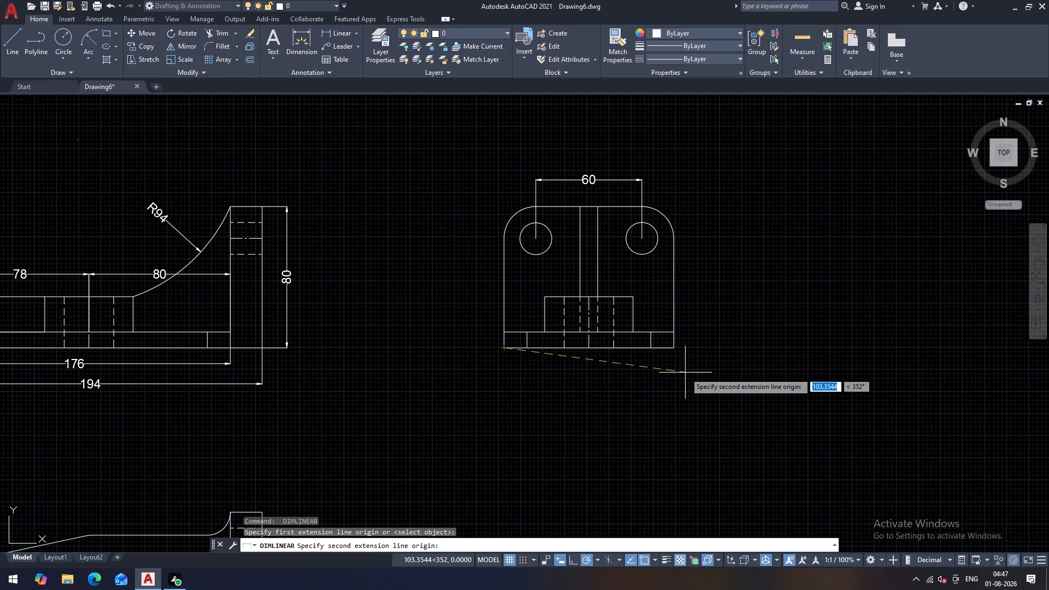
pyautogui.moveTo(671, 345); pyautogui.dragTo(671, 352)
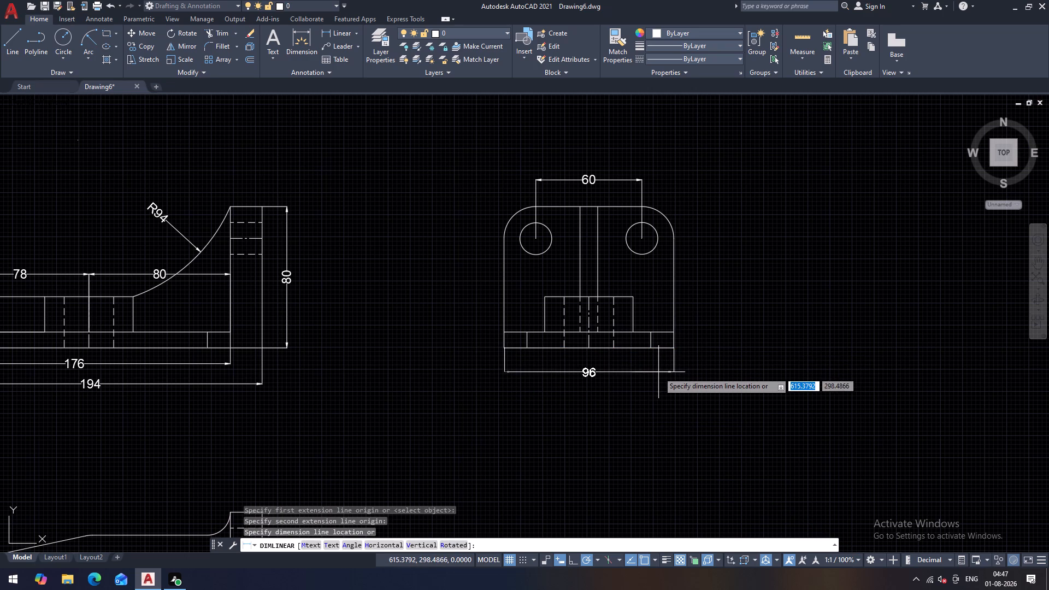
pyautogui.click(659, 364)
# Add a vertical linear dimension from the base plate's top edge to the right hole's centre, placed right of the side view.
pyautogui.moveTo(721, 381); pyautogui.dragTo(698, 380, button='middle')
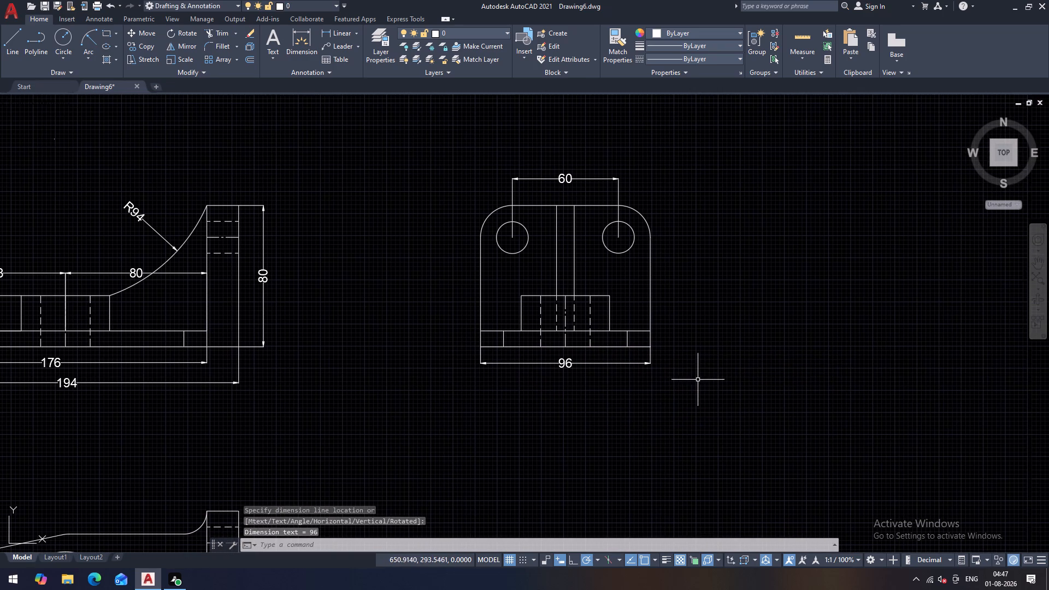
pyautogui.press('space')
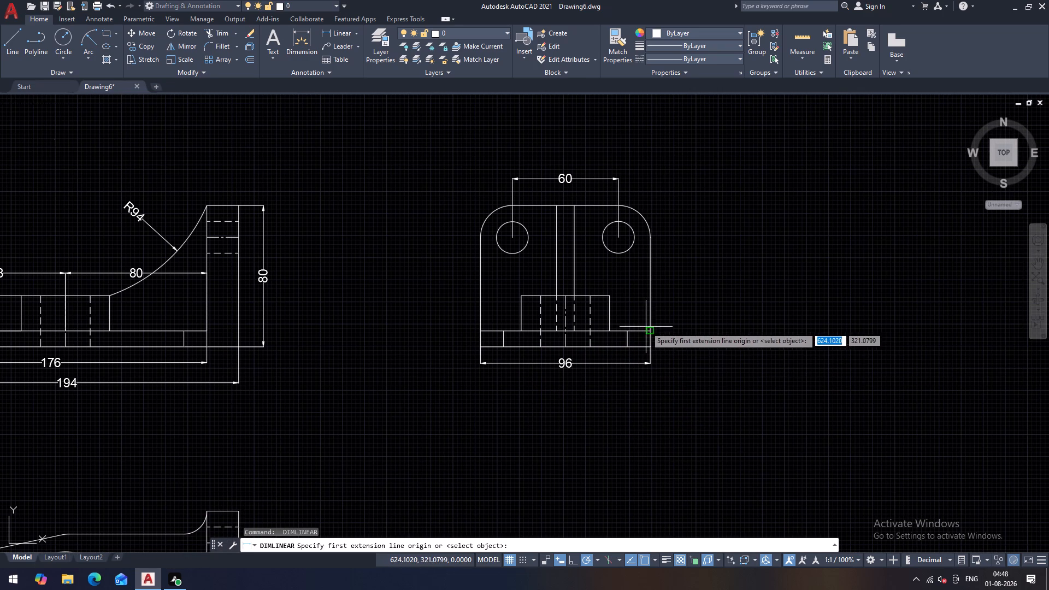
pyautogui.click(653, 330)
pyautogui.moveTo(619, 238); pyautogui.dragTo(627, 243)
pyautogui.click(679, 267)
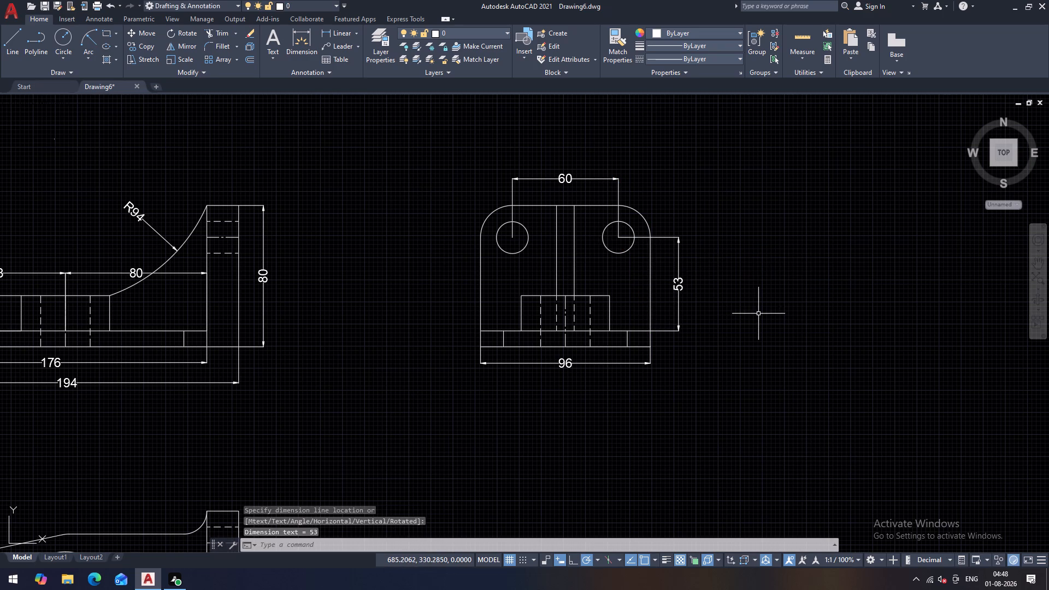
# Add a horizontal linear dimension from the side view's left edge to the left hole's centre, placed below that hole.
pyautogui.moveTo(758, 313); pyautogui.dragTo(746, 328, button='middle')
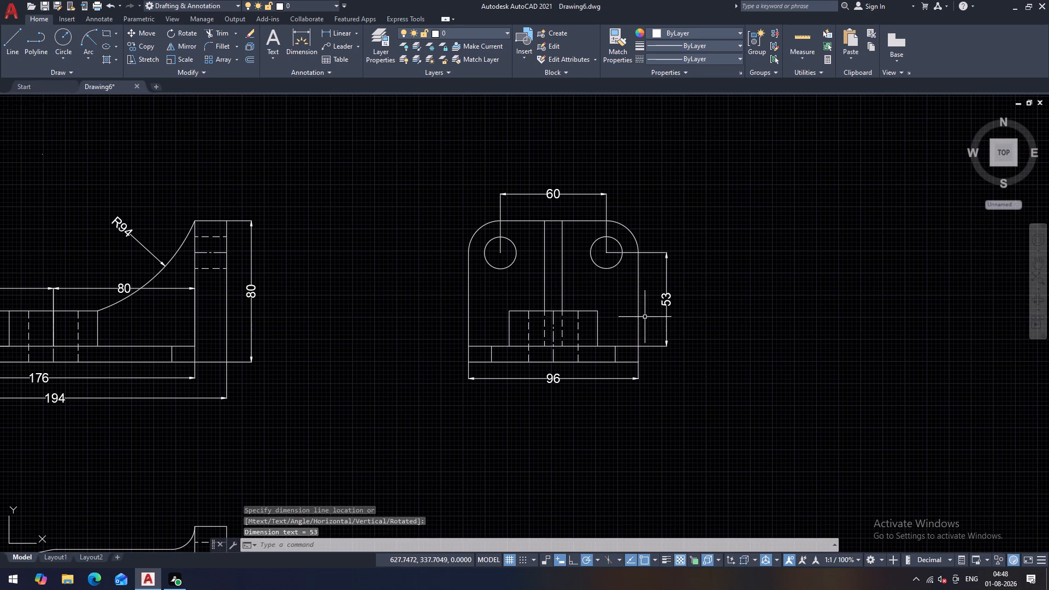
pyautogui.press('space')
pyautogui.scroll(1, 471, 284)
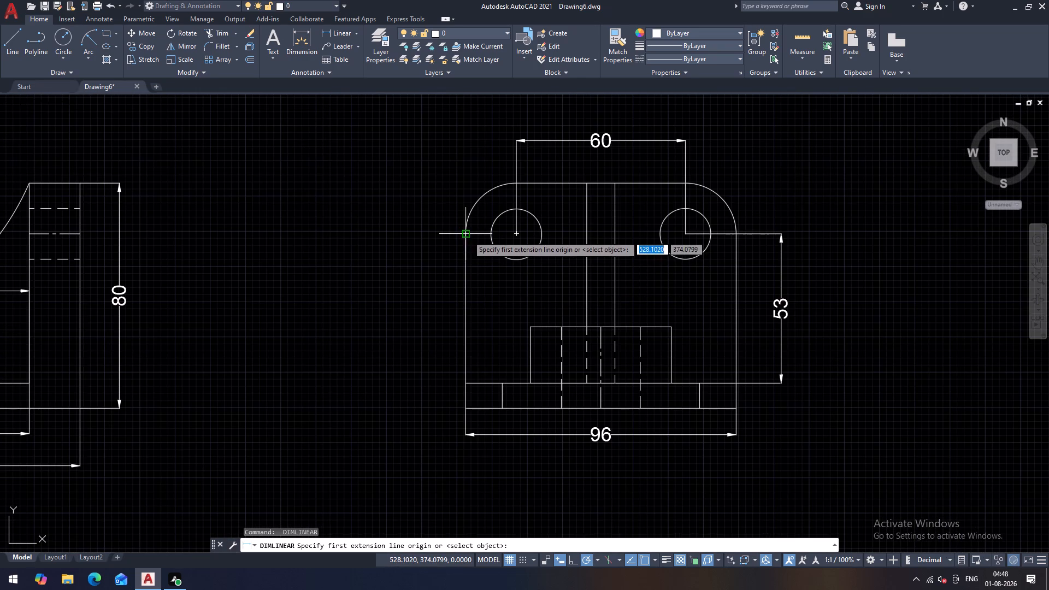
pyautogui.click(466, 236)
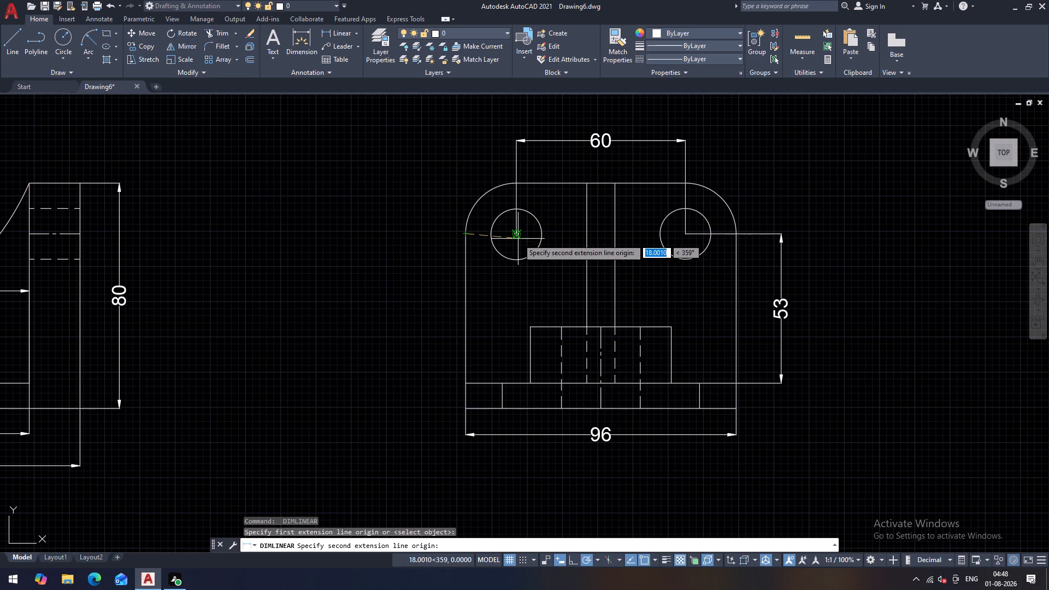
pyautogui.click(520, 235)
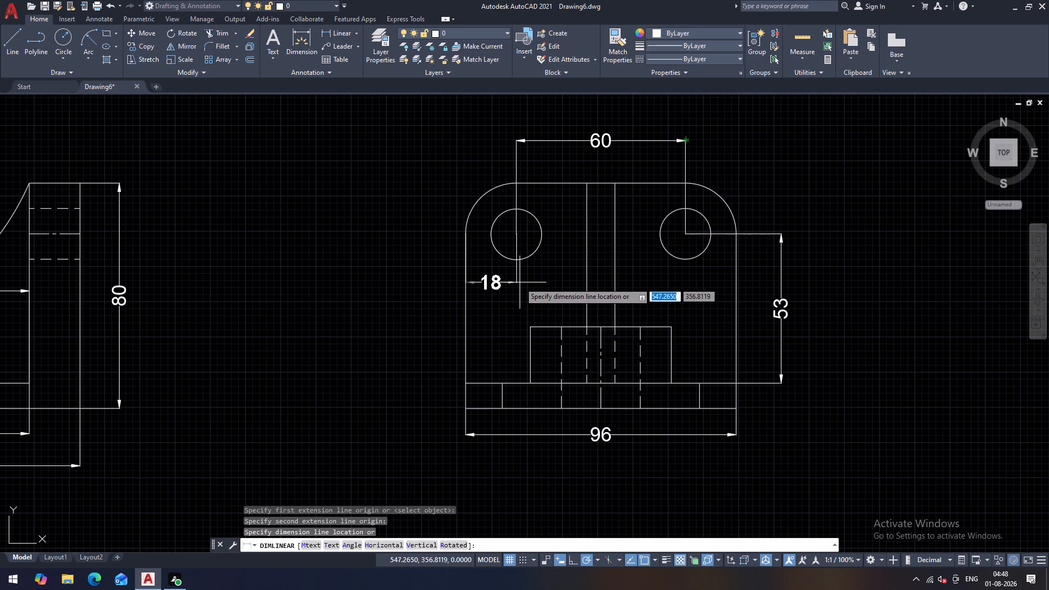
pyautogui.click(508, 290)
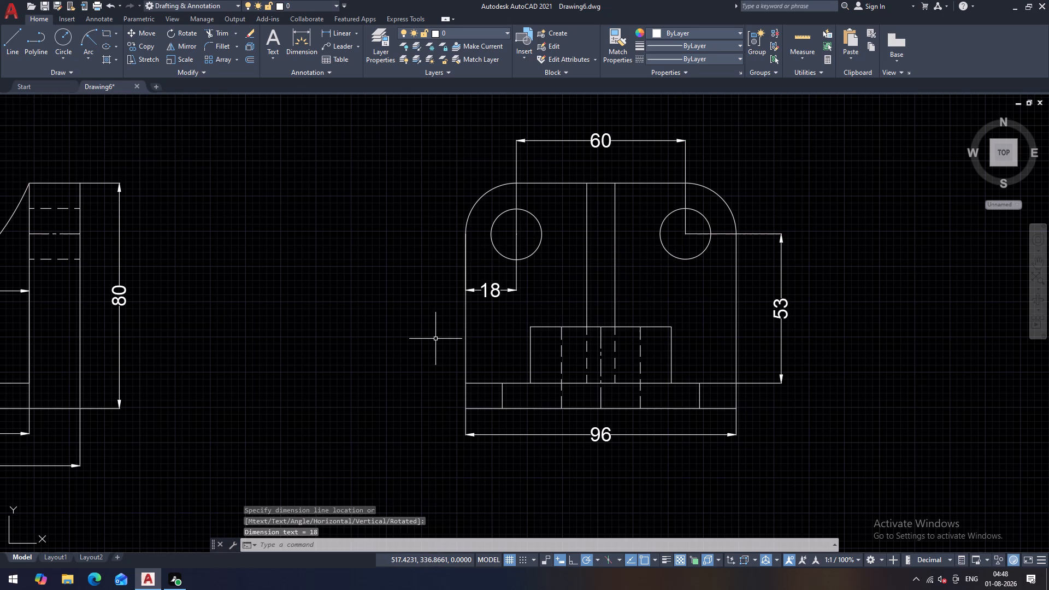
# Add a radius dimension to the side view's upper-left rounded corner, with its text outside the outline.
pyautogui.press('space')
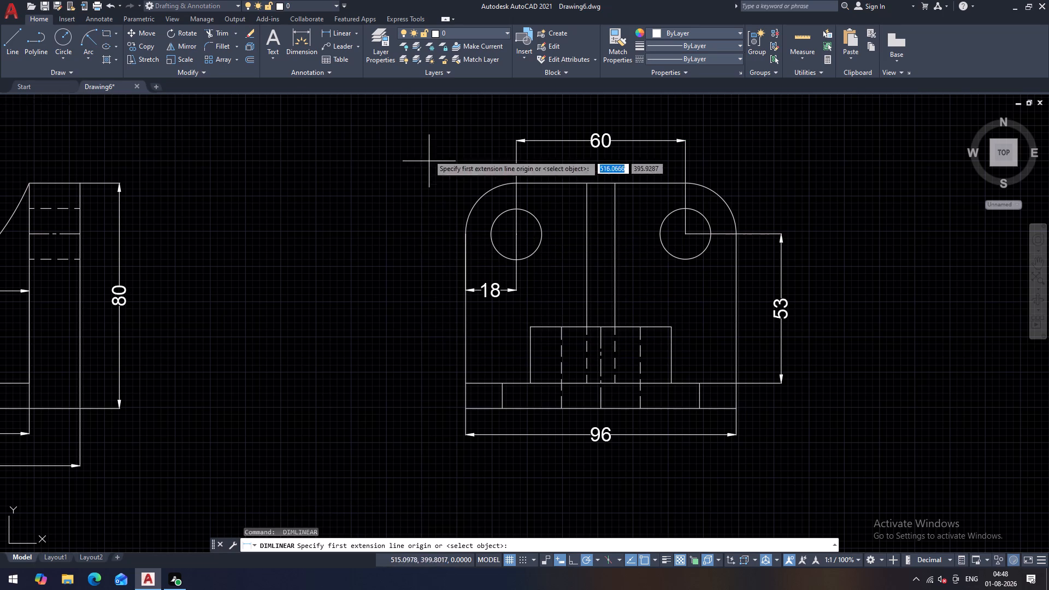
pyautogui.click(305, 38)
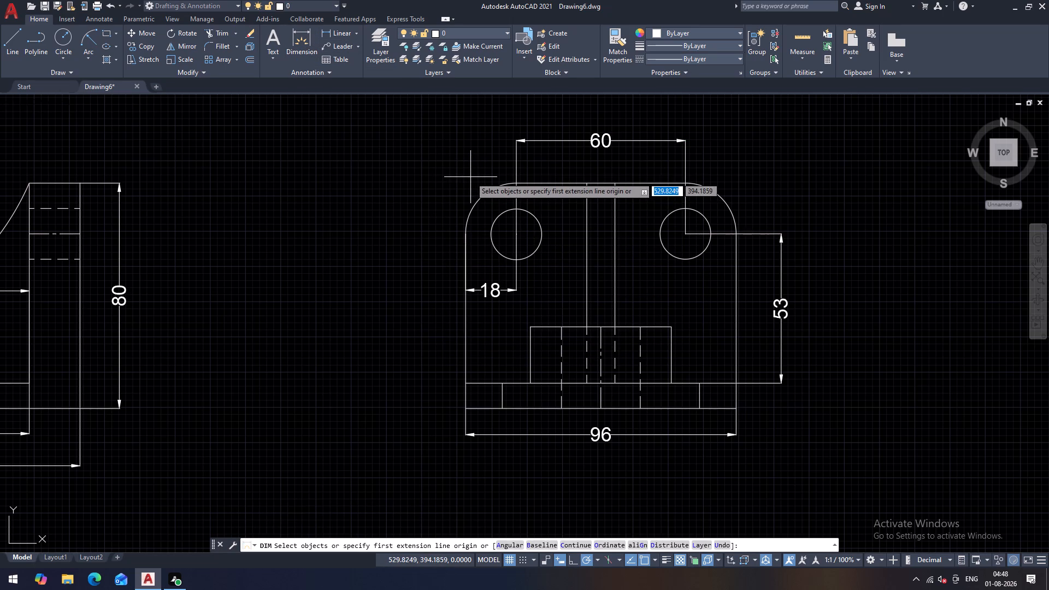
pyautogui.scroll(2, 470, 177)
pyautogui.click(502, 222)
pyautogui.scroll(-2, 477, 213)
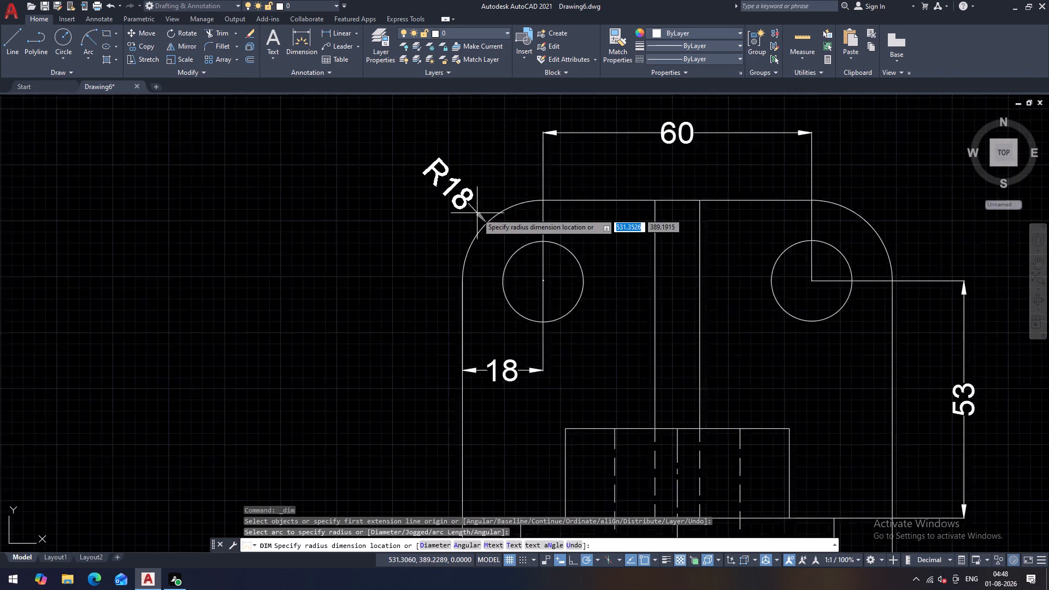
pyautogui.click(443, 178)
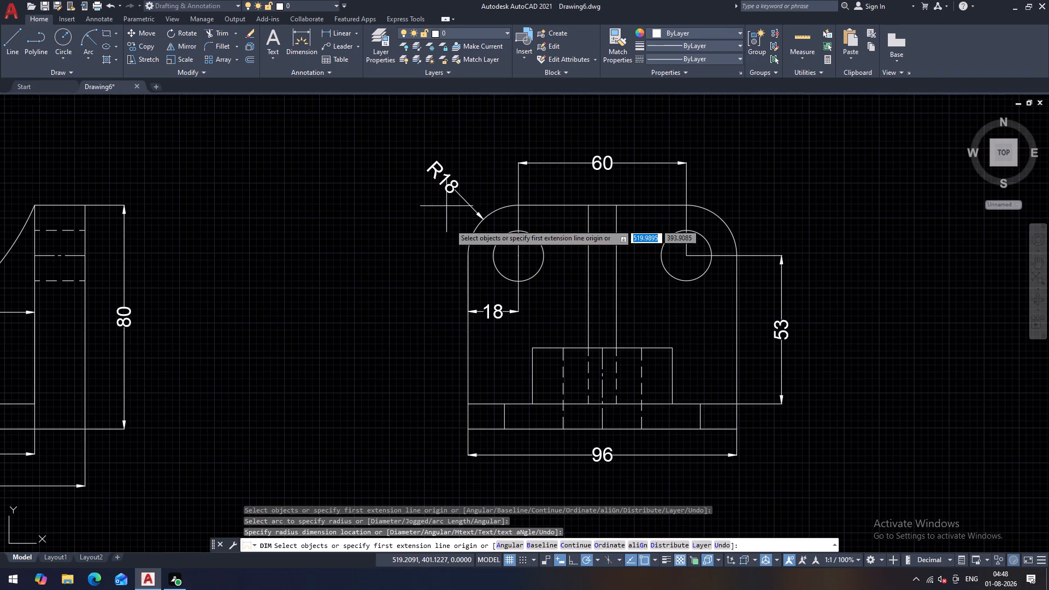
# Add a diameter dimension to the side view's right hole, with its text outside the upper-right corner.
pyautogui.moveTo(589, 304); pyautogui.dragTo(504, 285, button='middle')
pyautogui.scroll(1, 669, 221)
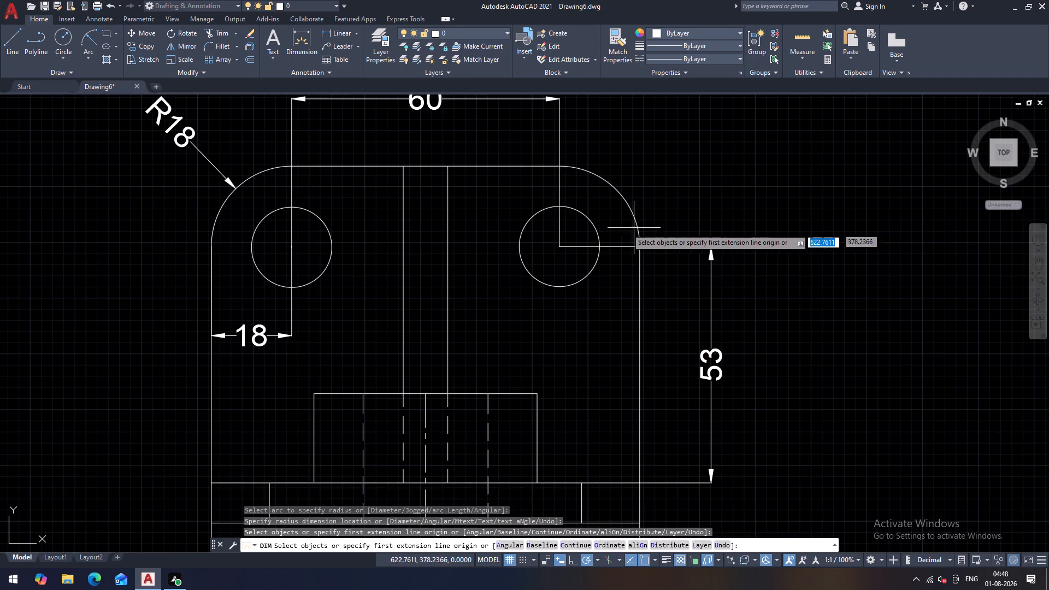
pyautogui.click(596, 231)
pyautogui.scroll(-2, 630, 197)
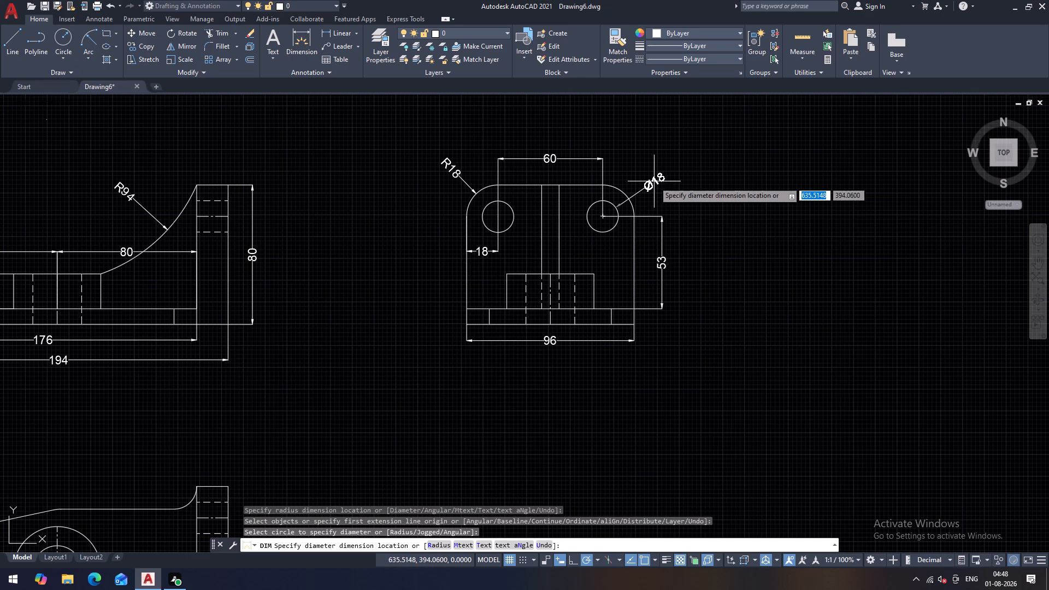
pyautogui.click(658, 175)
pyautogui.scroll(-1, 660, 246)
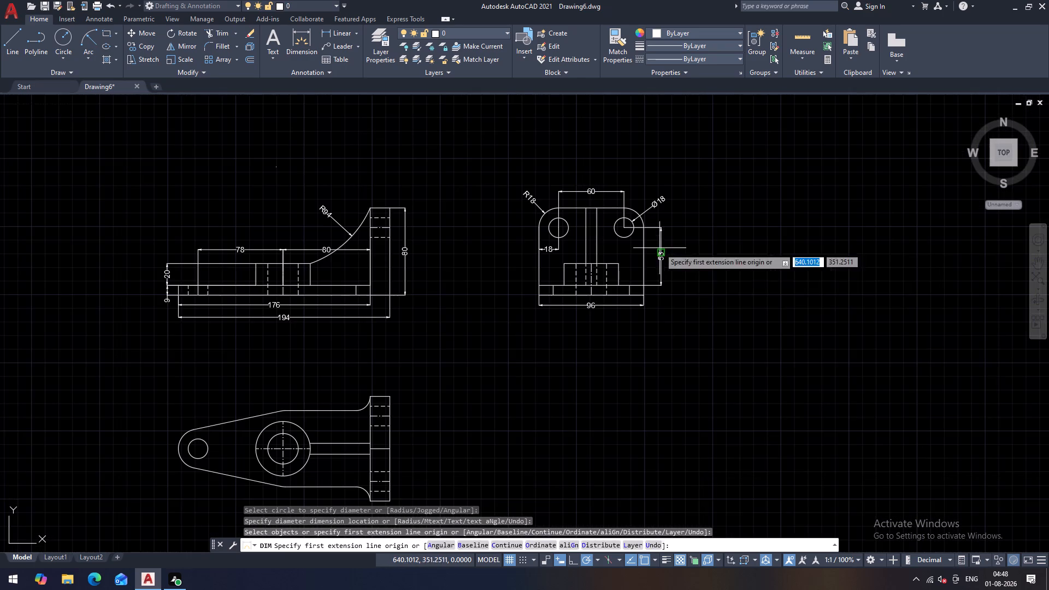
pyautogui.moveTo(662, 275); pyautogui.dragTo(659, 263, button='middle')
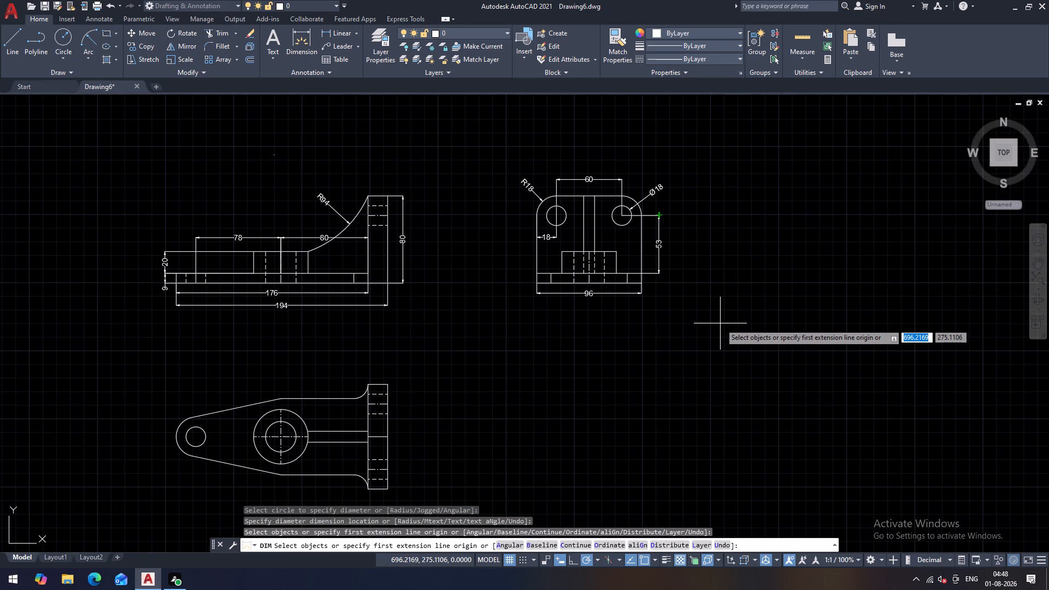
pyautogui.moveTo(683, 324); pyautogui.dragTo(705, 284, button='middle')
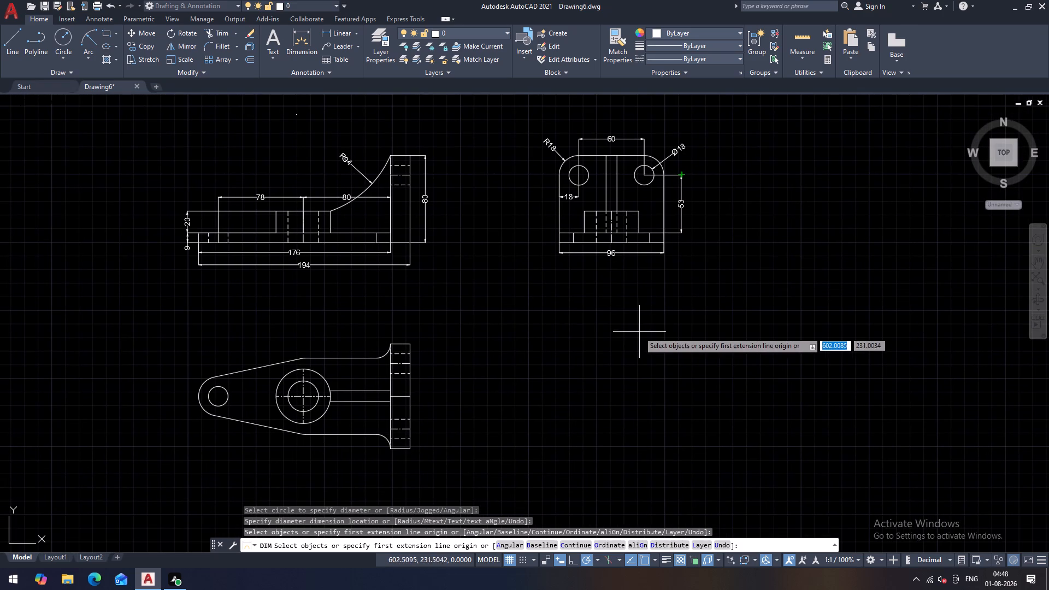
pyautogui.press('Escape')
# Add the multiline text label "FRONT VIEW" with a text height of 6, centred roughly below the front view's dimensions.
pyautogui.moveTo(629, 353); pyautogui.dragTo(682, 317, button='middle')
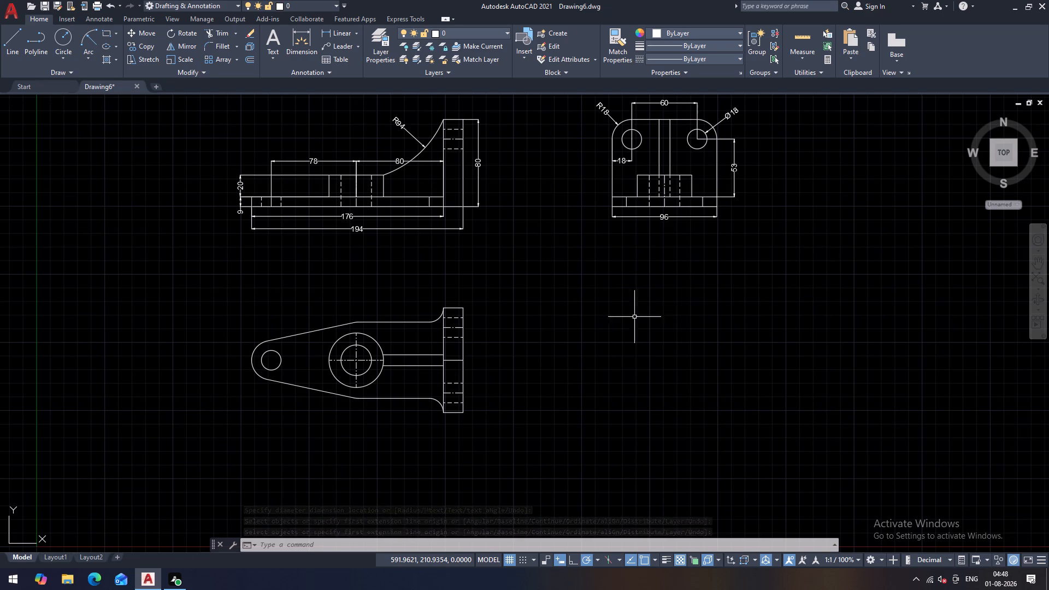
pyautogui.click(269, 45)
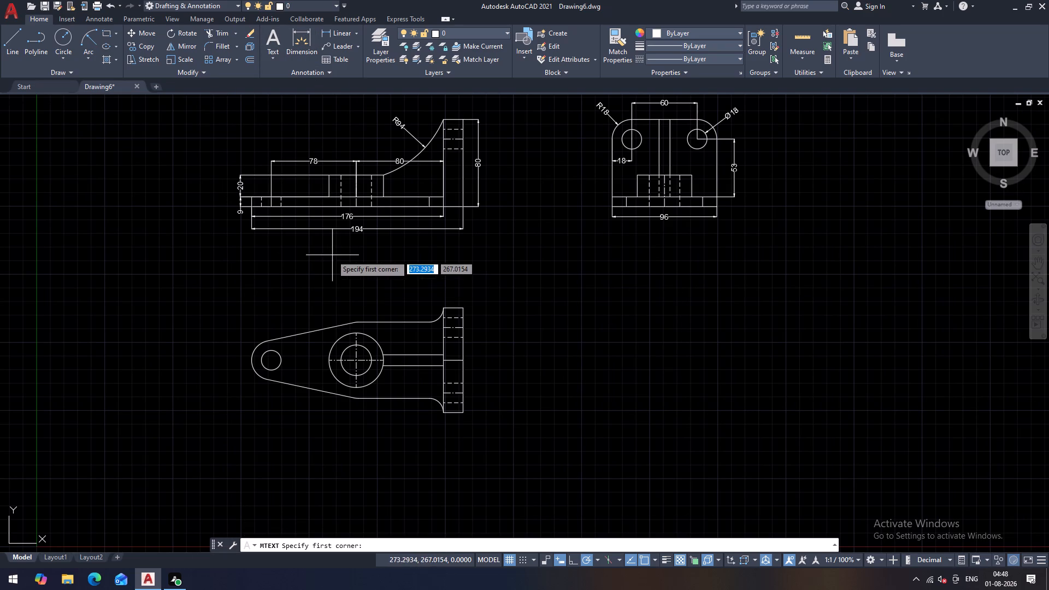
pyautogui.moveTo(331, 254); pyautogui.dragTo(414, 271)
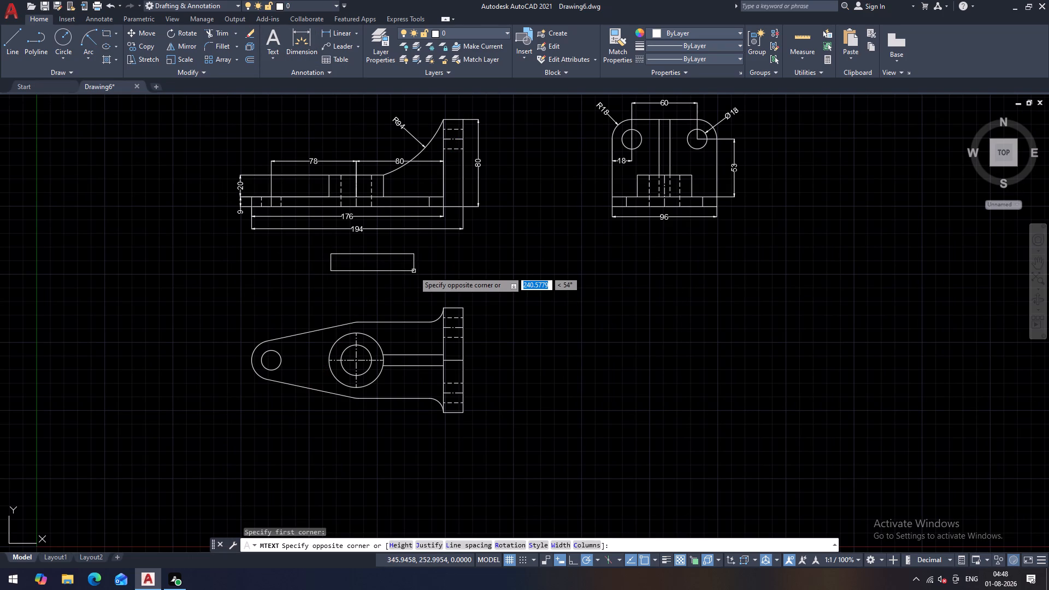
pyautogui.click(414, 271)
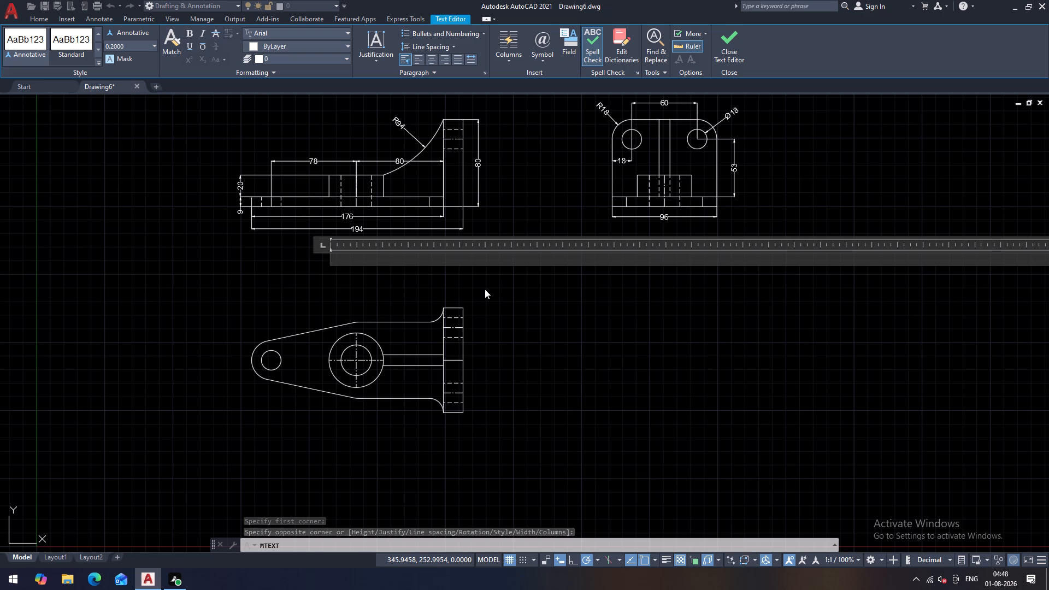
pyautogui.write('FRONT')
pyautogui.press('space')
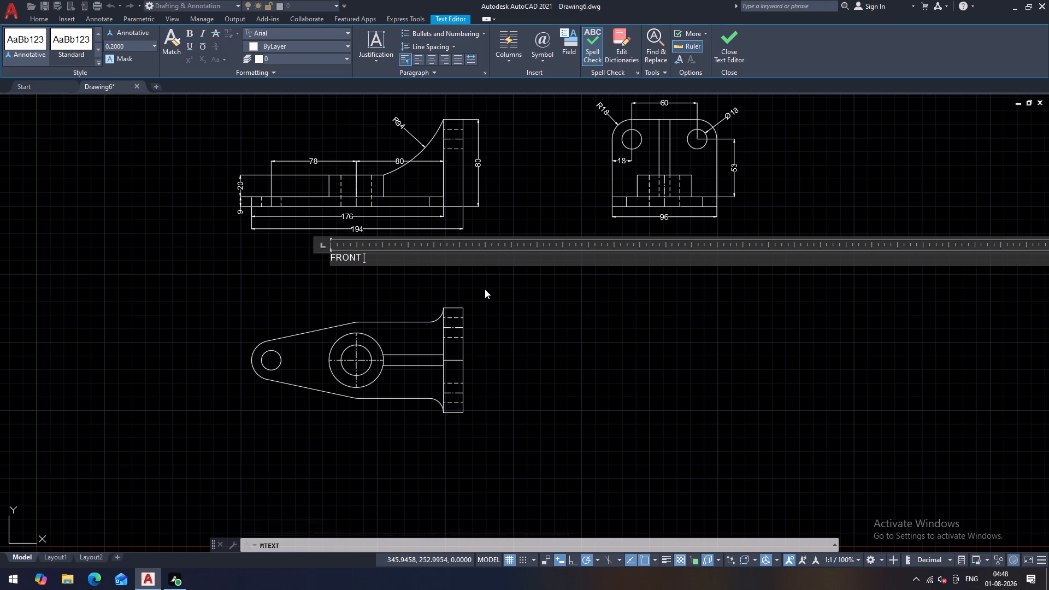
pyautogui.write('VIEW')
pyautogui.moveTo(399, 258); pyautogui.dragTo(284, 256)
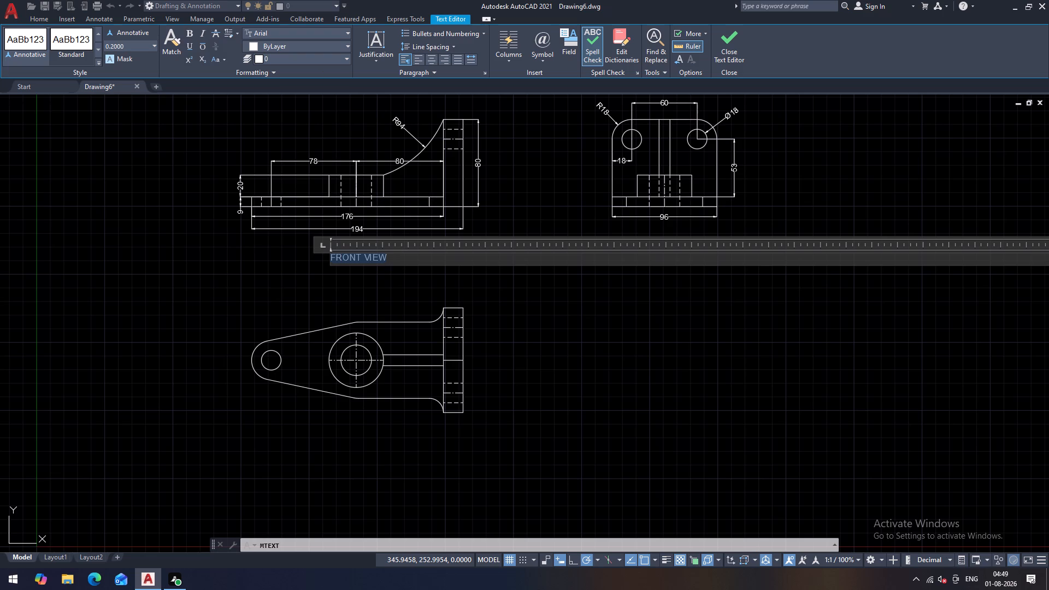
pyautogui.click(131, 47)
pyautogui.press('6')
pyautogui.press('Return')
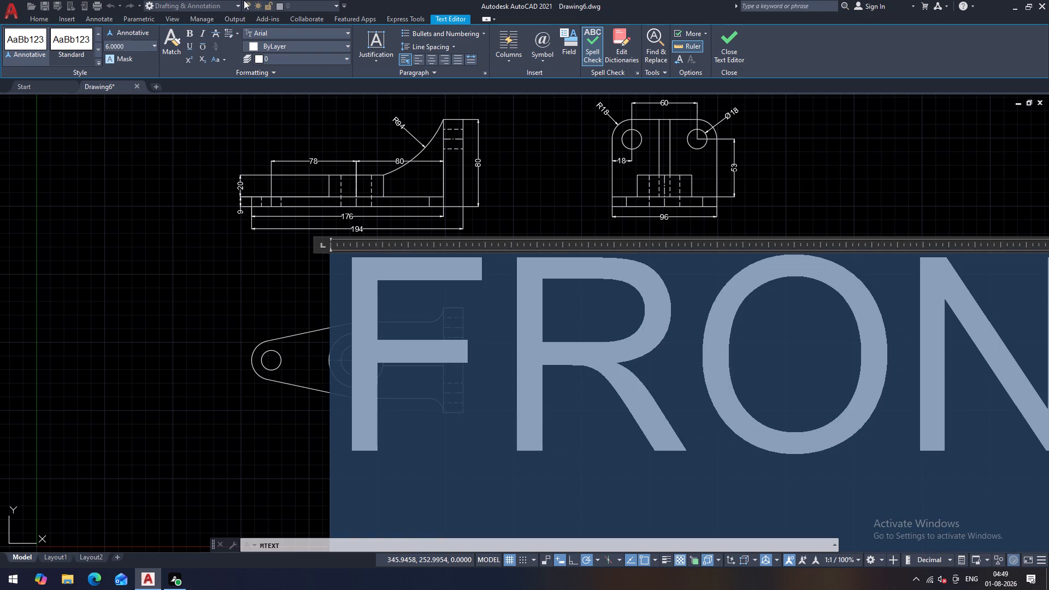
pyautogui.click(727, 45)
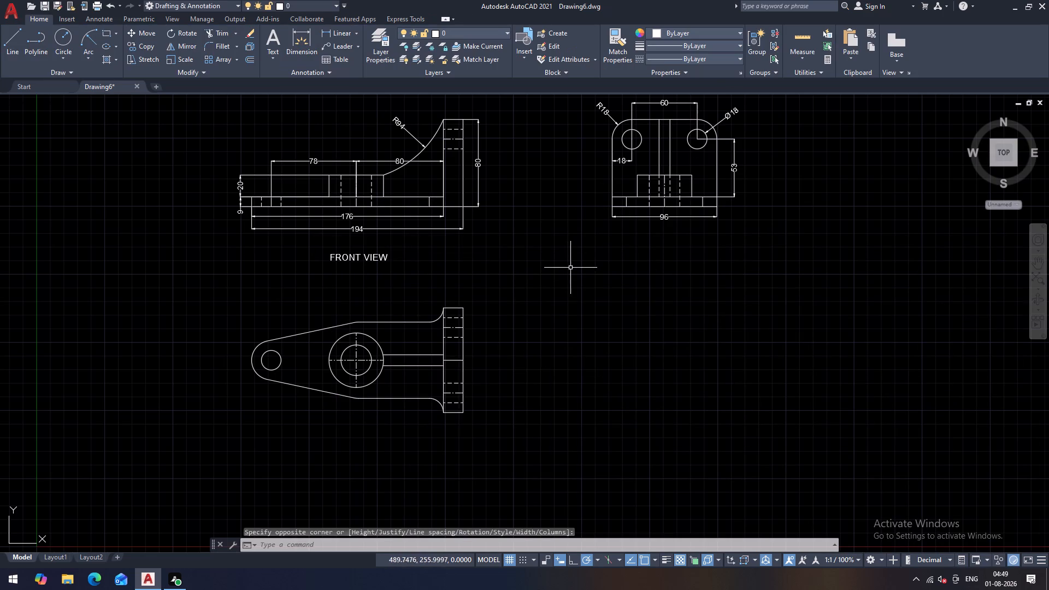
# Copy the "FRONT VIEW" label to below the plan view and to below the side view's bottom dimension.
pyautogui.moveTo(591, 275); pyautogui.dragTo(620, 223, button='middle')
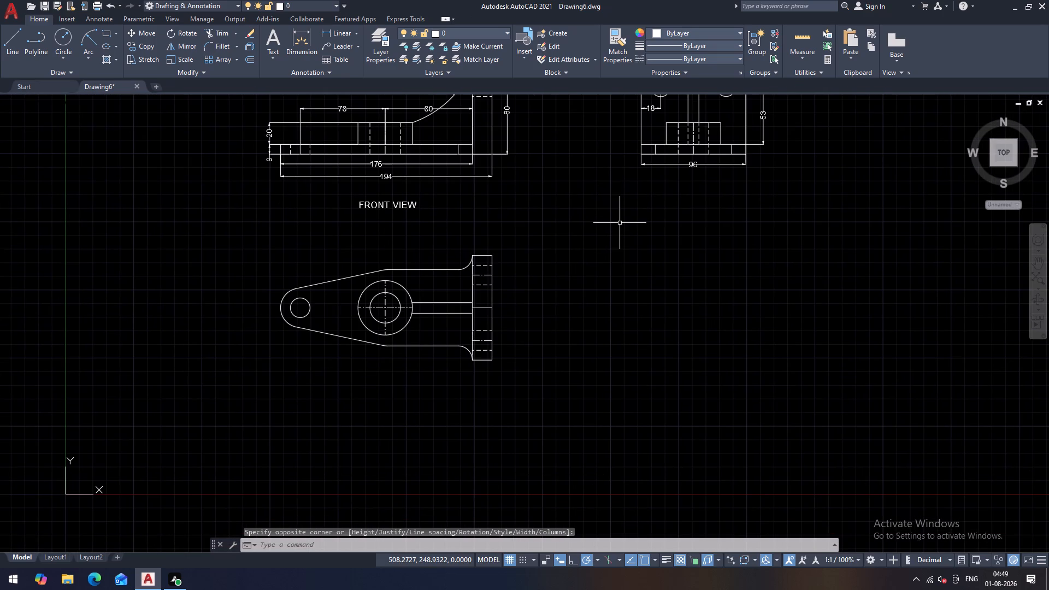
pyautogui.press('c')
pyautogui.write('O')
pyautogui.press('space')
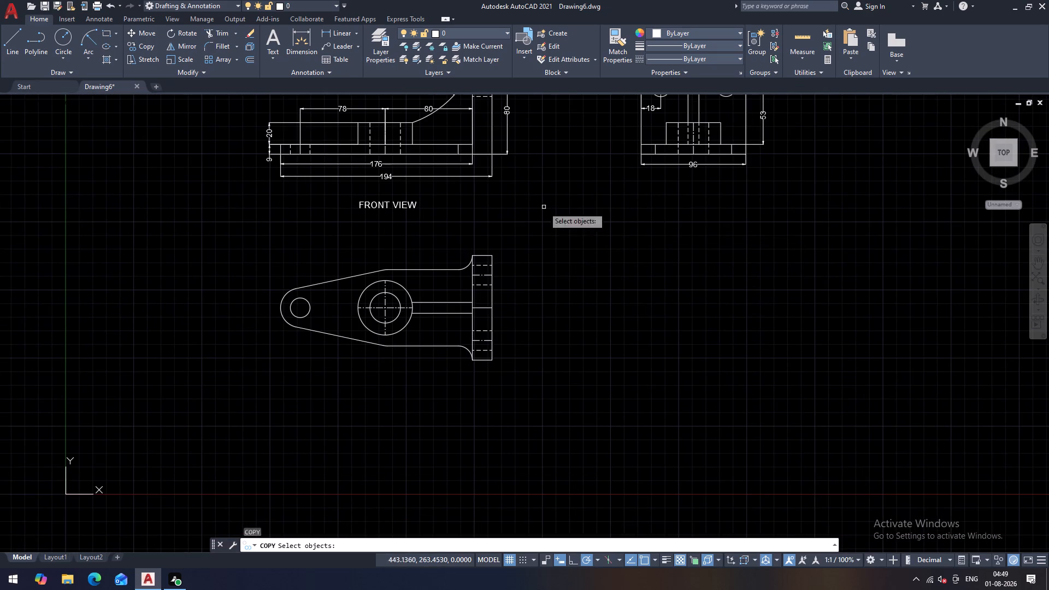
pyautogui.click(469, 225)
pyautogui.click(341, 198)
pyautogui.press('space')
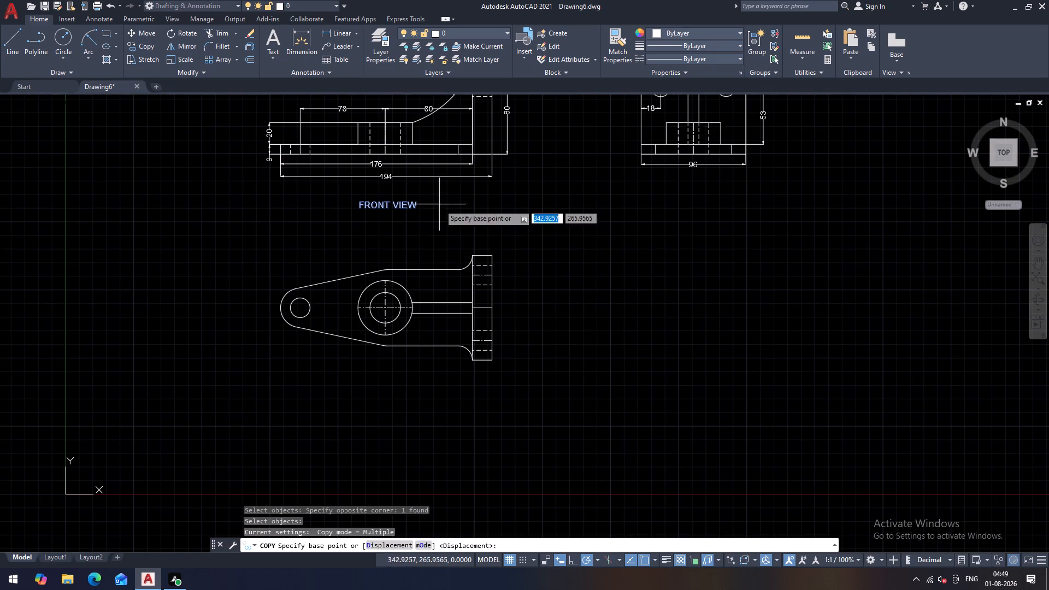
pyautogui.click(439, 204)
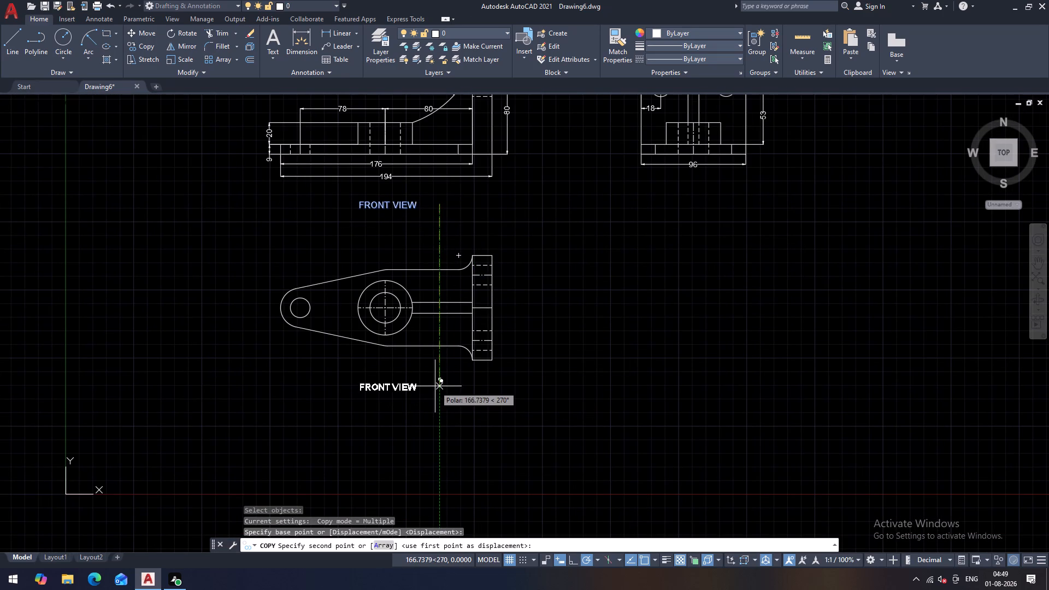
pyautogui.click(435, 386)
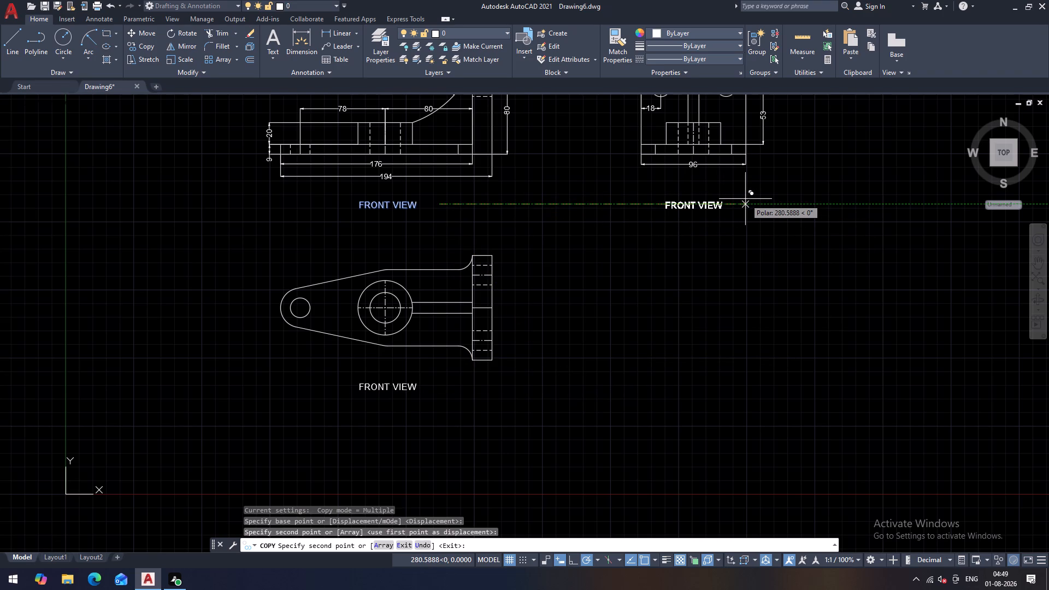
pyautogui.click(750, 198)
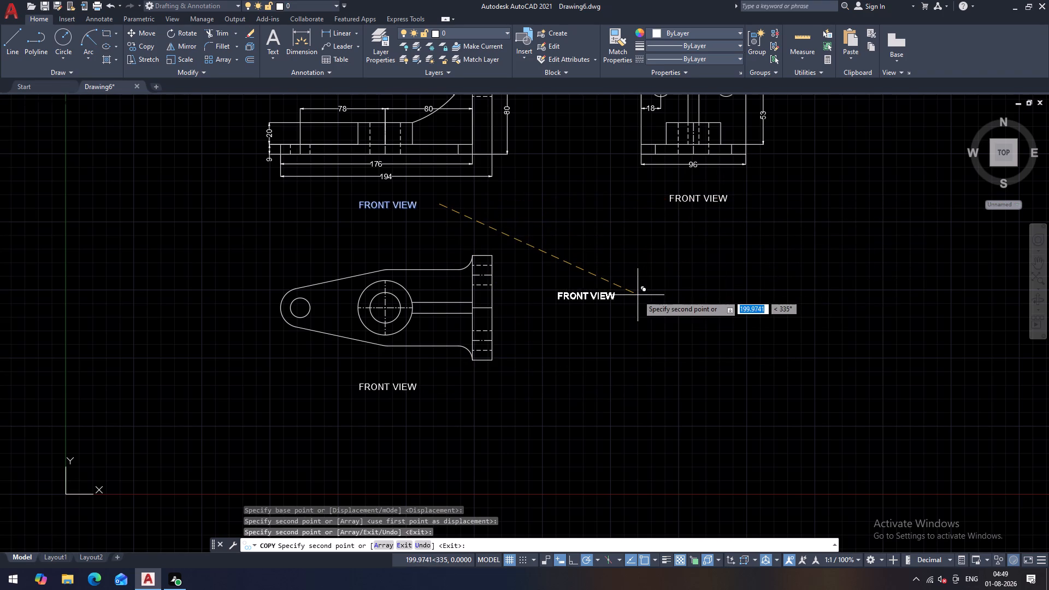
pyautogui.press('Escape')
# Change the copied label below the plan view to read "TOP VIEW".
pyautogui.moveTo(635, 284); pyautogui.dragTo(651, 209, button='middle')
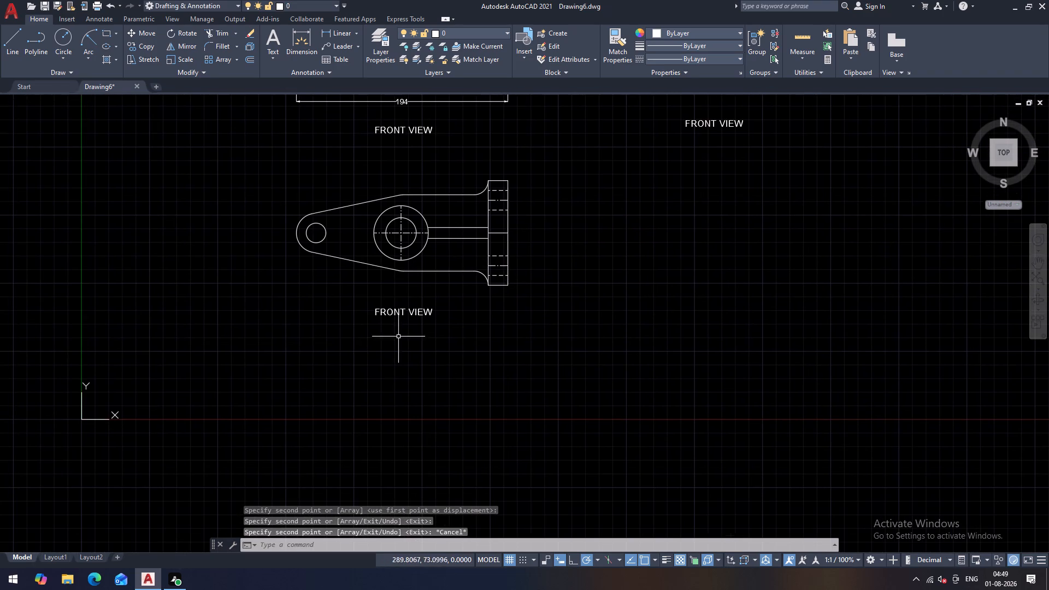
pyautogui.doubleClick(410, 315)
pyautogui.click(405, 309)
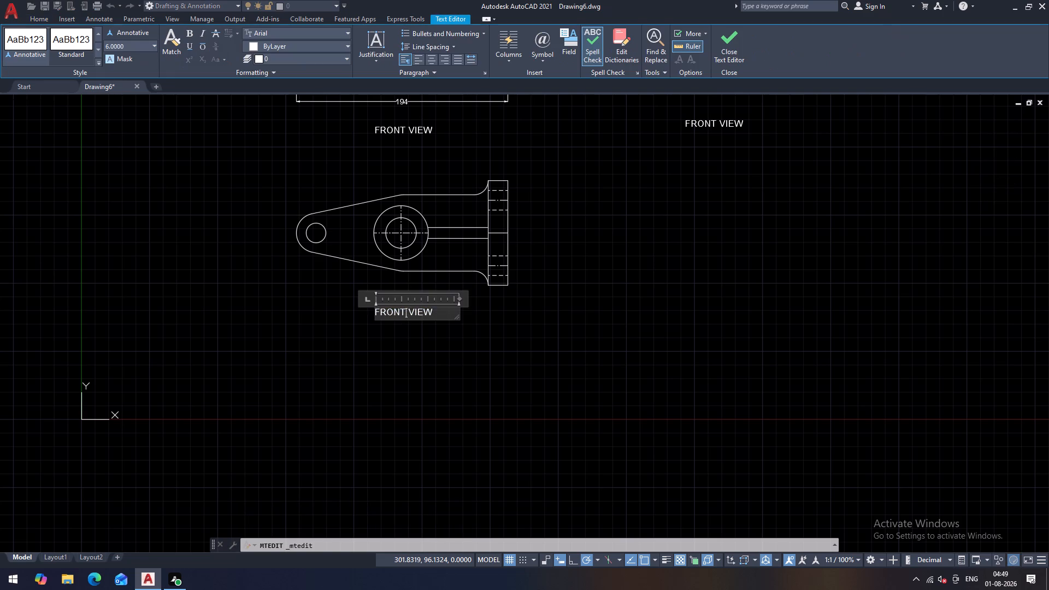
pyautogui.press('BackSpace')
pyautogui.press('BackSpace')
pyautogui.press('BackSpace')
pyautogui.press('BackSpace')
pyautogui.press('BackSpace')
pyautogui.write('TOP')
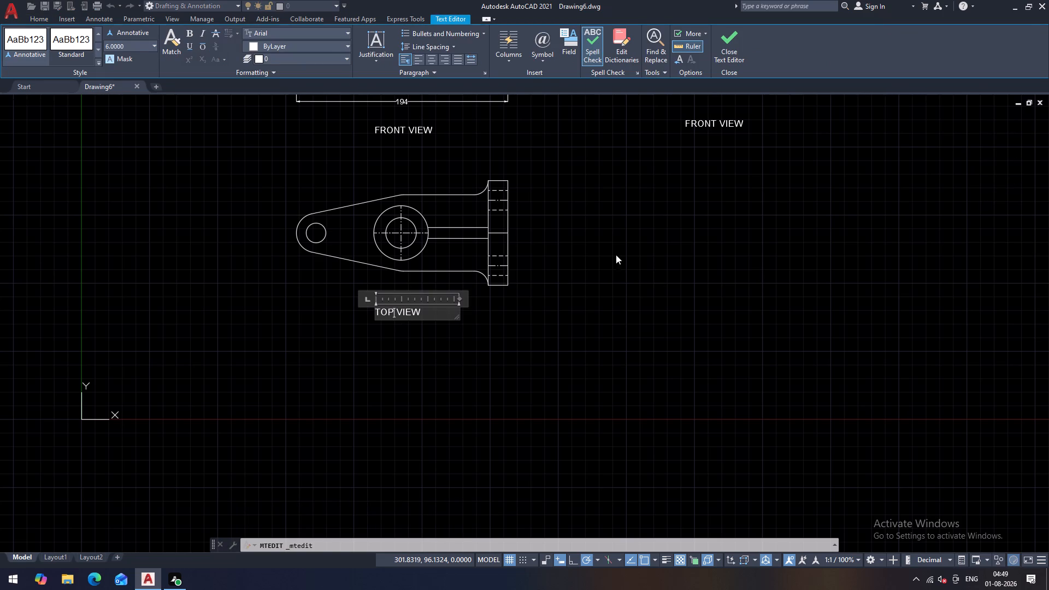
pyautogui.click(616, 255)
# Change the copied label below the side view to read "SIDE VIEW".
pyautogui.moveTo(739, 246); pyautogui.dragTo(661, 331, button='middle')
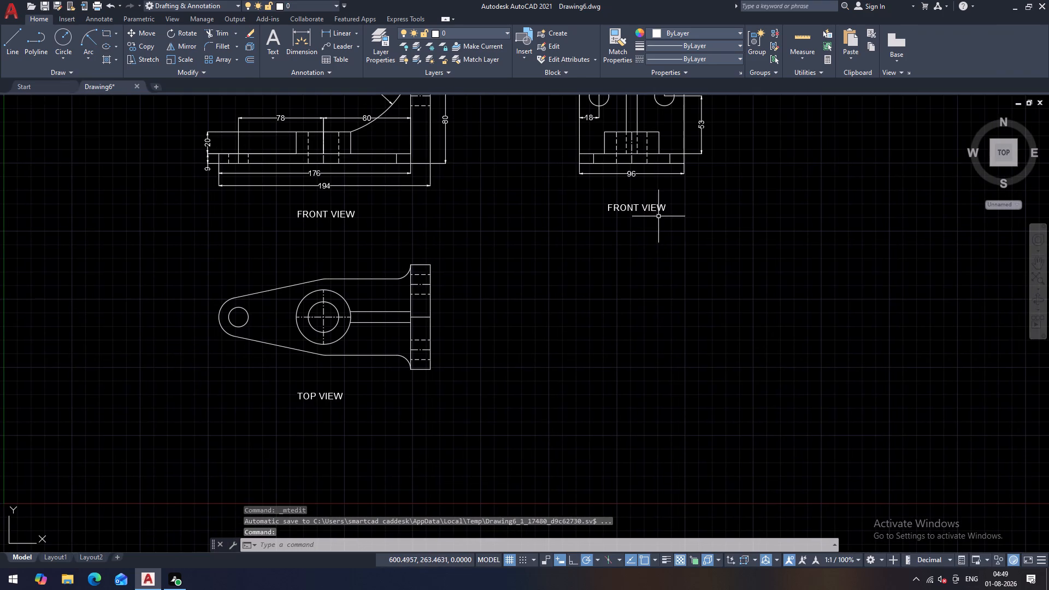
pyautogui.moveTo(658, 216); pyautogui.dragTo(643, 279, button='middle')
pyautogui.doubleClick(632, 272)
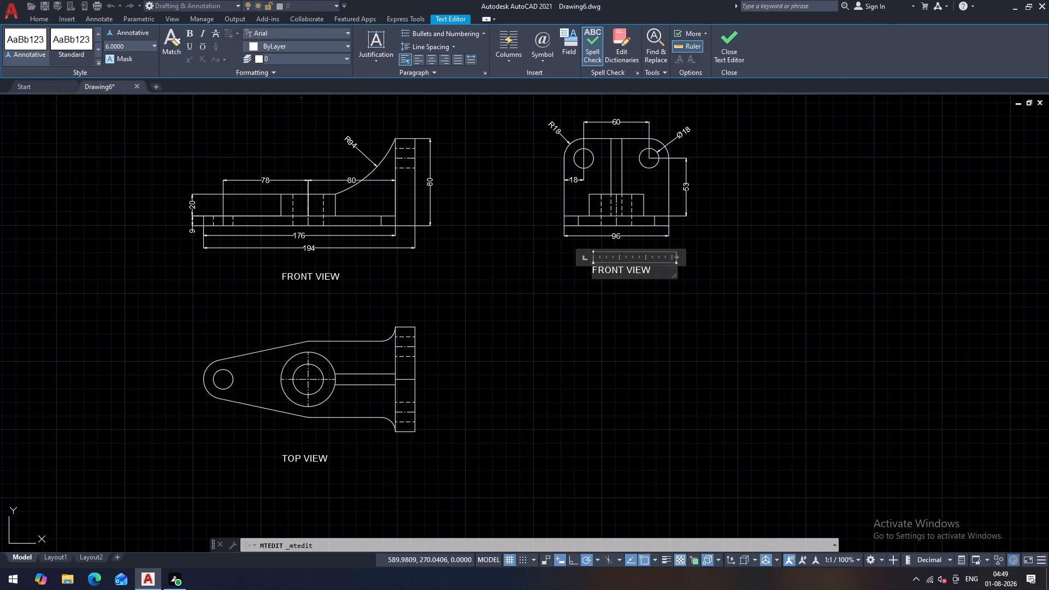
pyautogui.click(623, 268)
pyautogui.press('BackSpace')
pyautogui.press('BackSpace')
pyautogui.press('BackSpace')
pyautogui.press('BackSpace')
pyautogui.press('BackSpace')
pyautogui.write('SIDE')
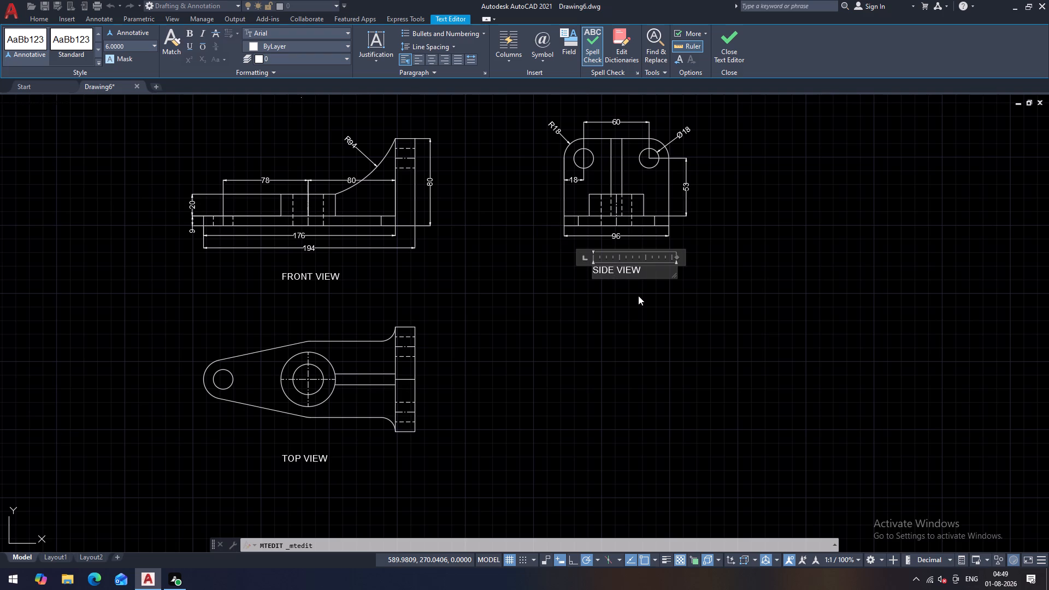
pyautogui.click(846, 320)
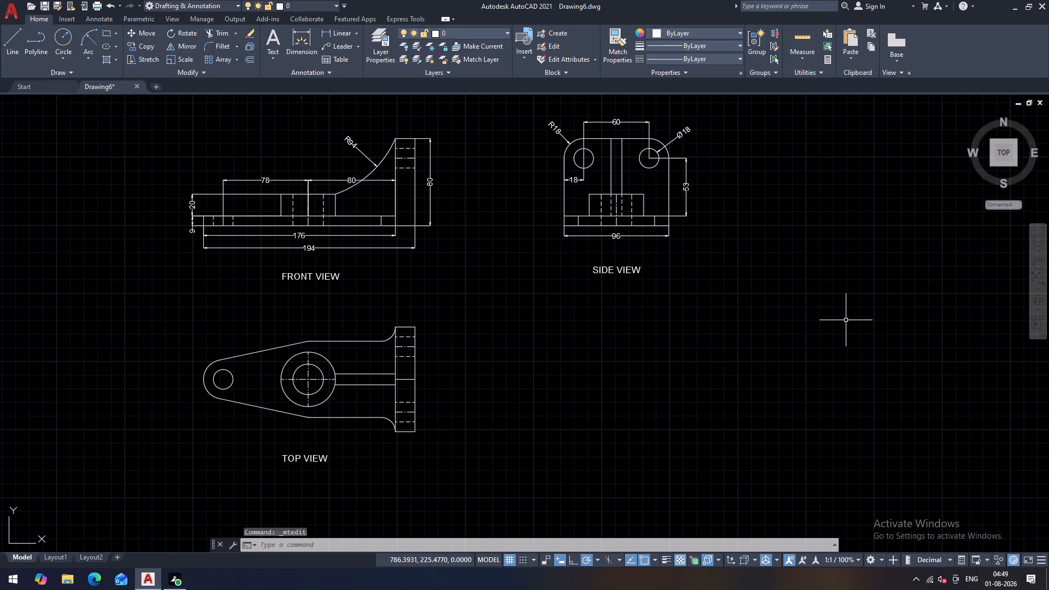
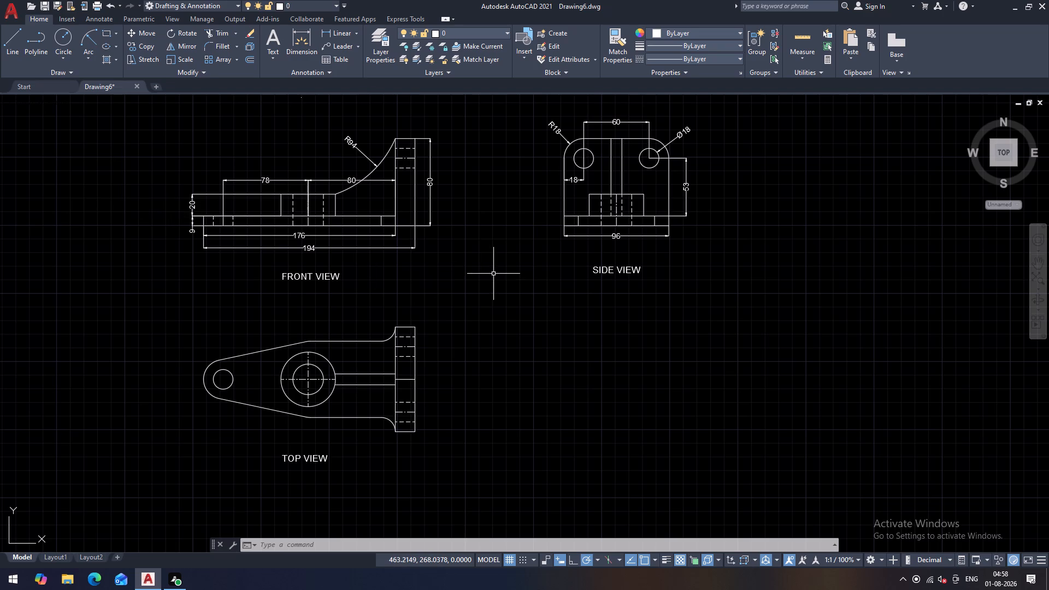
# Save the drawing under the file name Drawing15.
pyautogui.moveTo(493, 274); pyautogui.dragTo(498, 288, button='middle')
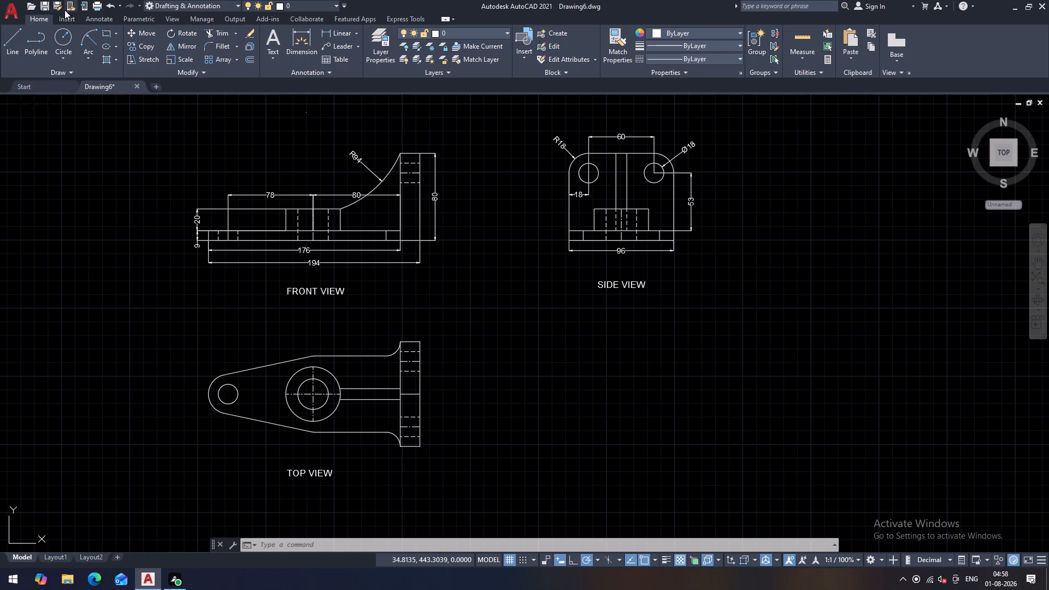
pyautogui.click(45, 5)
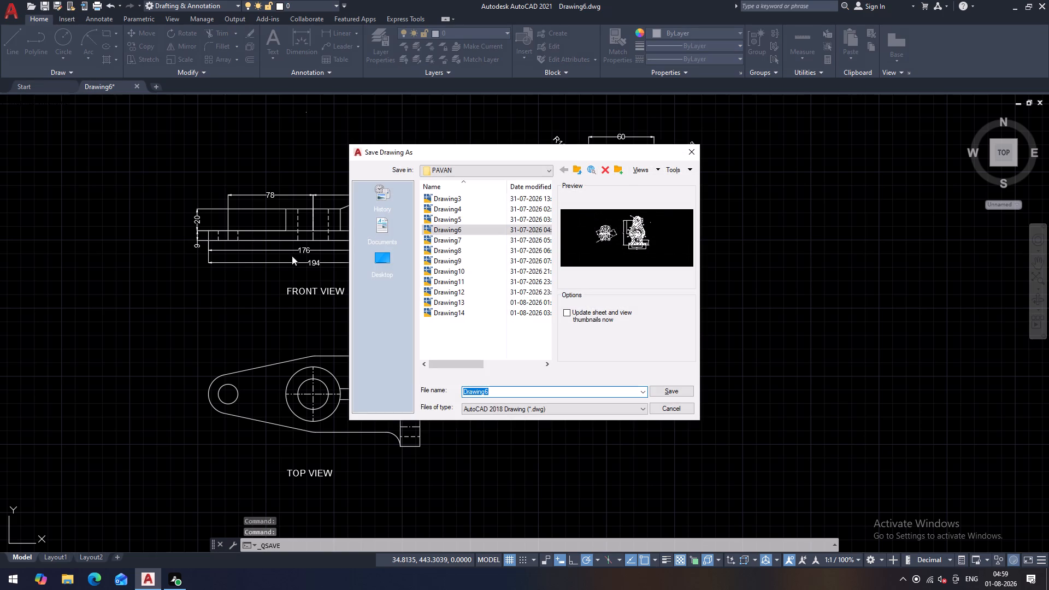
pyautogui.click(512, 390)
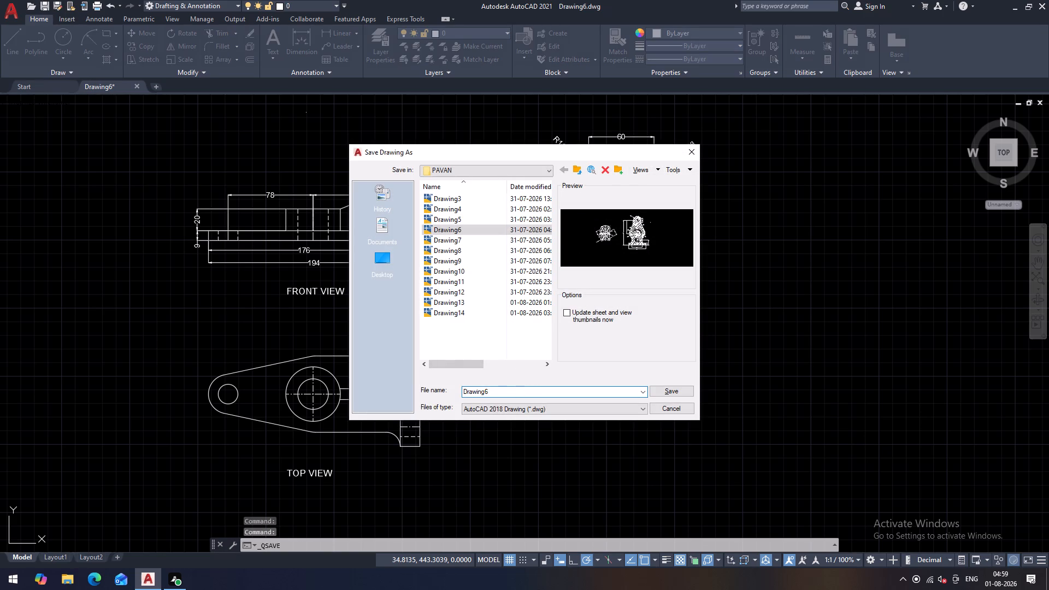
pyautogui.press('BackSpace')
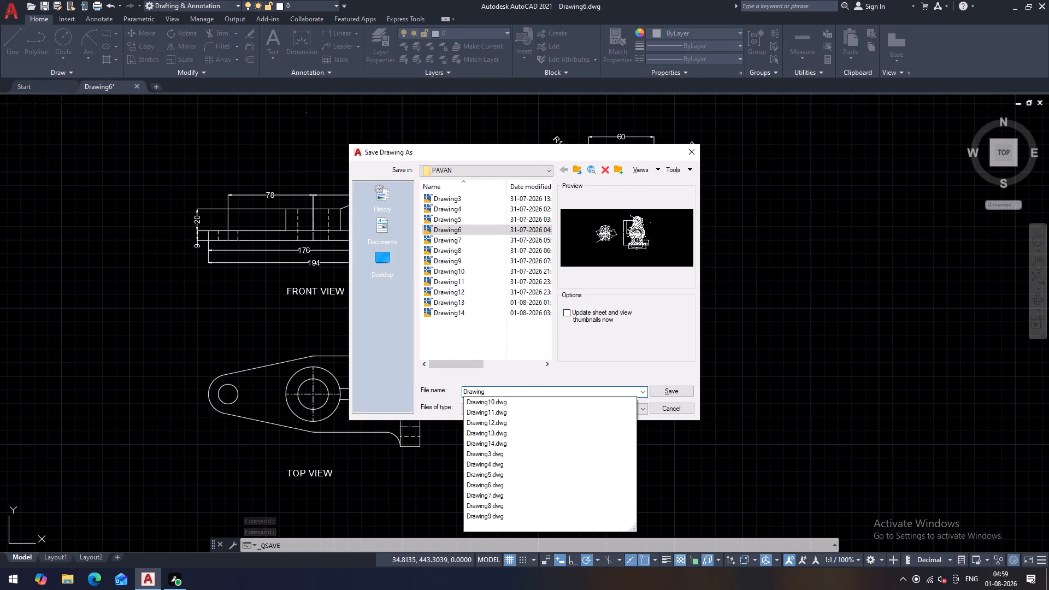
pyautogui.write('15')
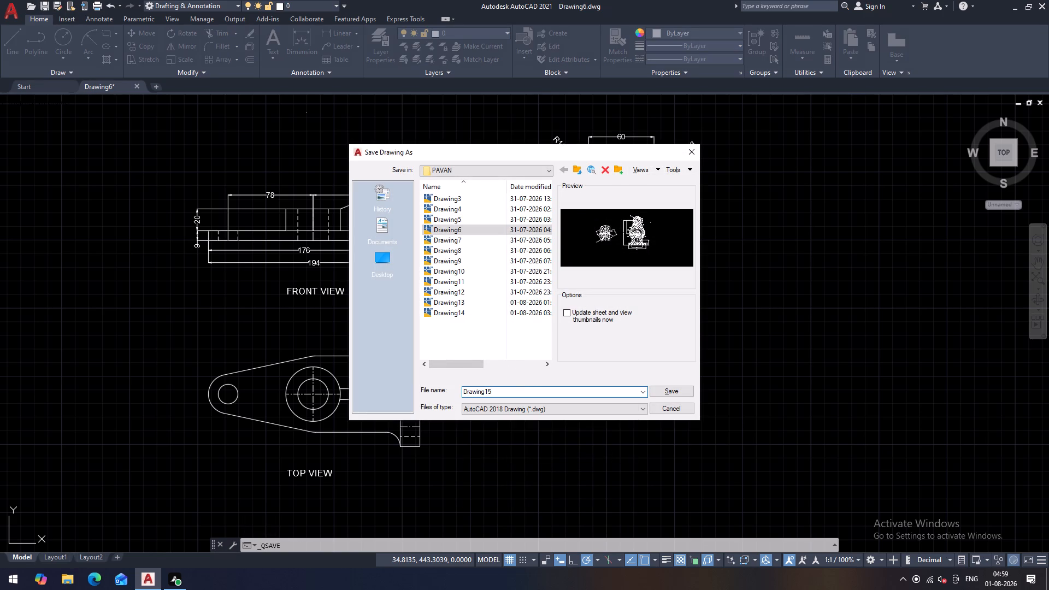
pyautogui.click(668, 391)
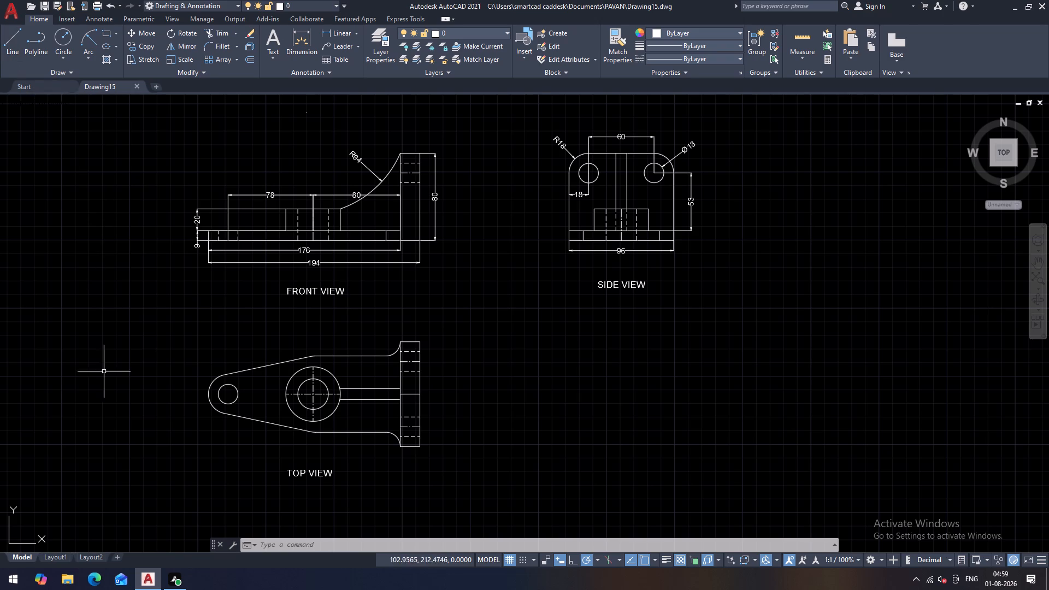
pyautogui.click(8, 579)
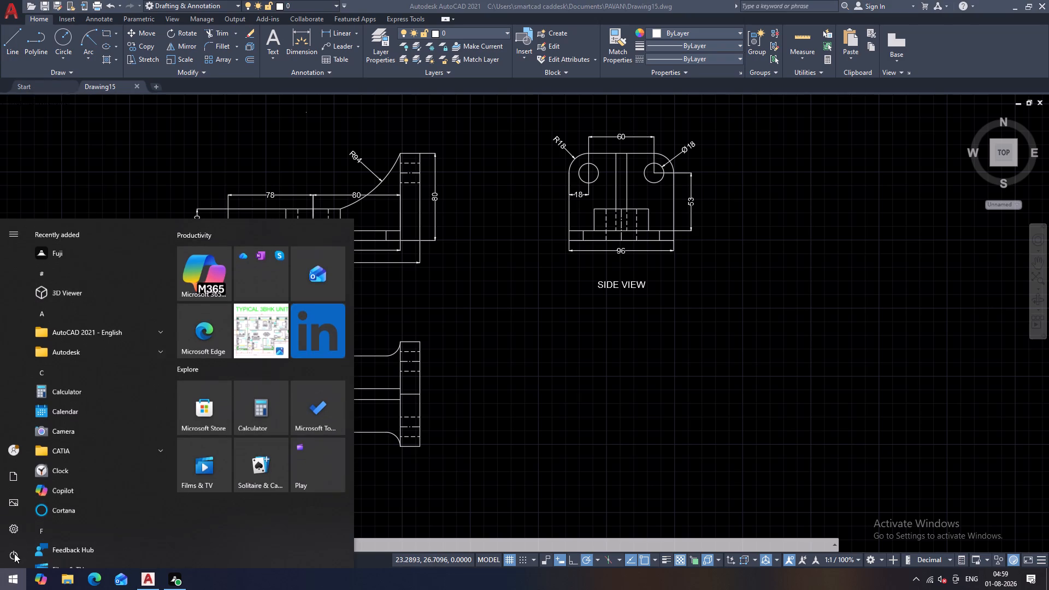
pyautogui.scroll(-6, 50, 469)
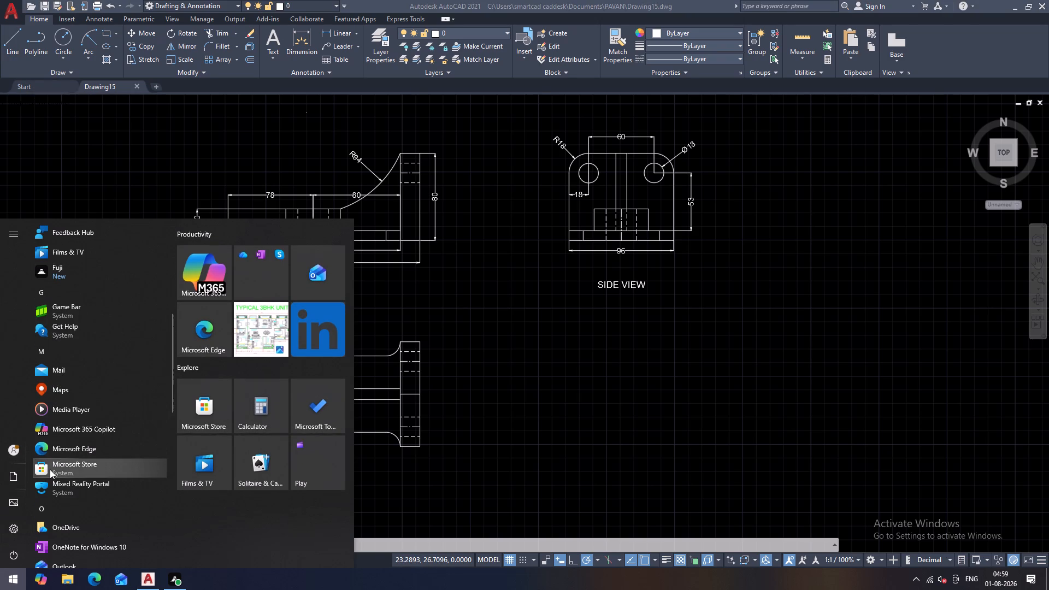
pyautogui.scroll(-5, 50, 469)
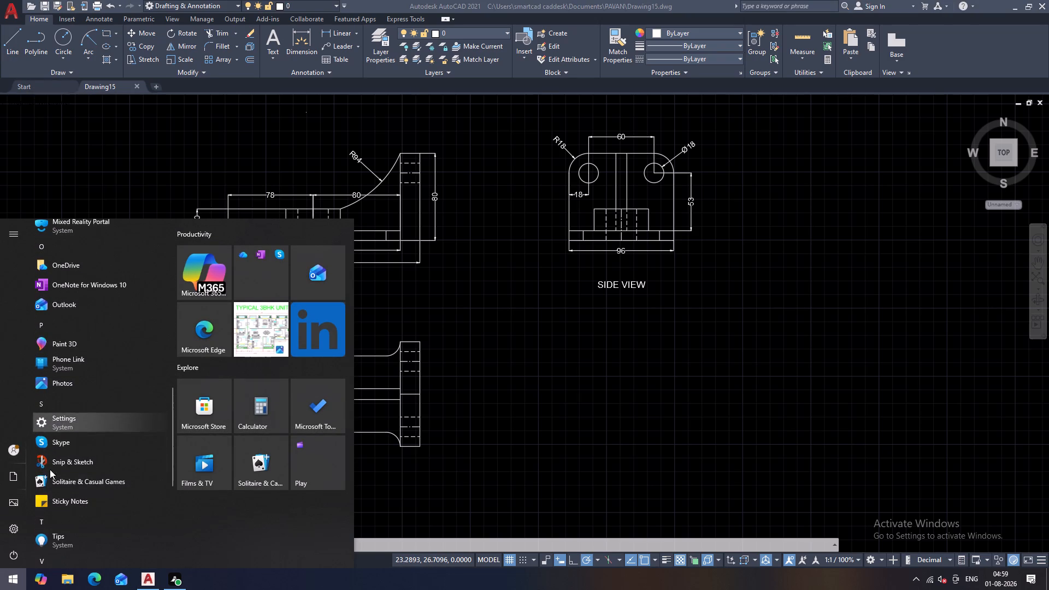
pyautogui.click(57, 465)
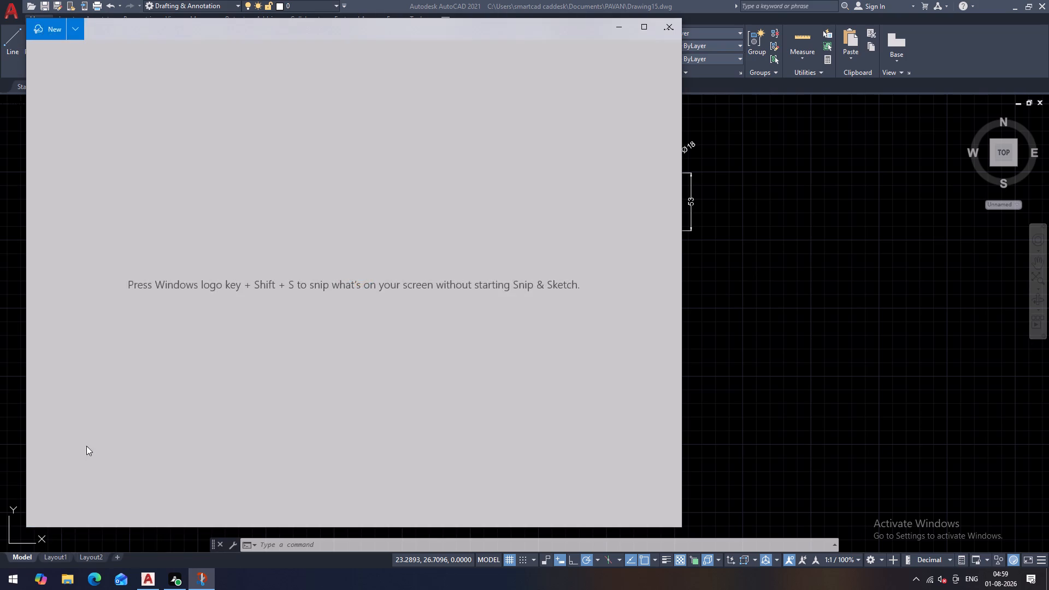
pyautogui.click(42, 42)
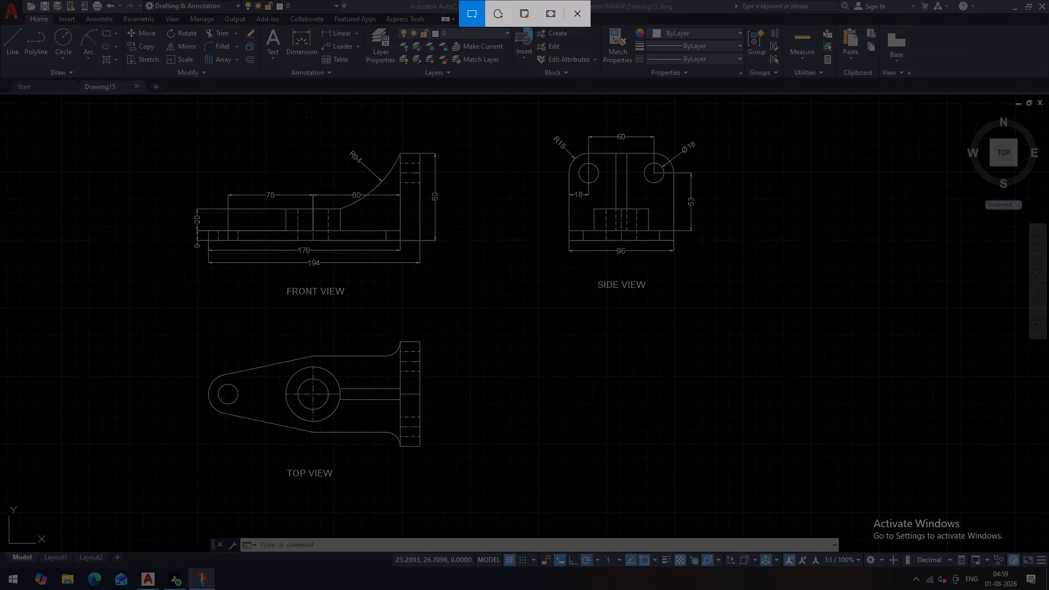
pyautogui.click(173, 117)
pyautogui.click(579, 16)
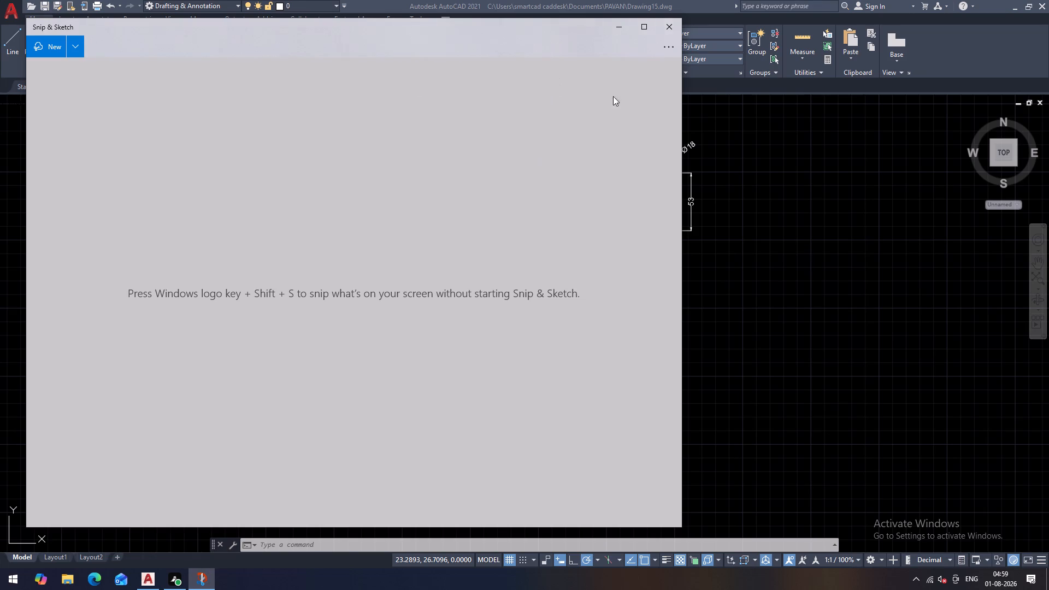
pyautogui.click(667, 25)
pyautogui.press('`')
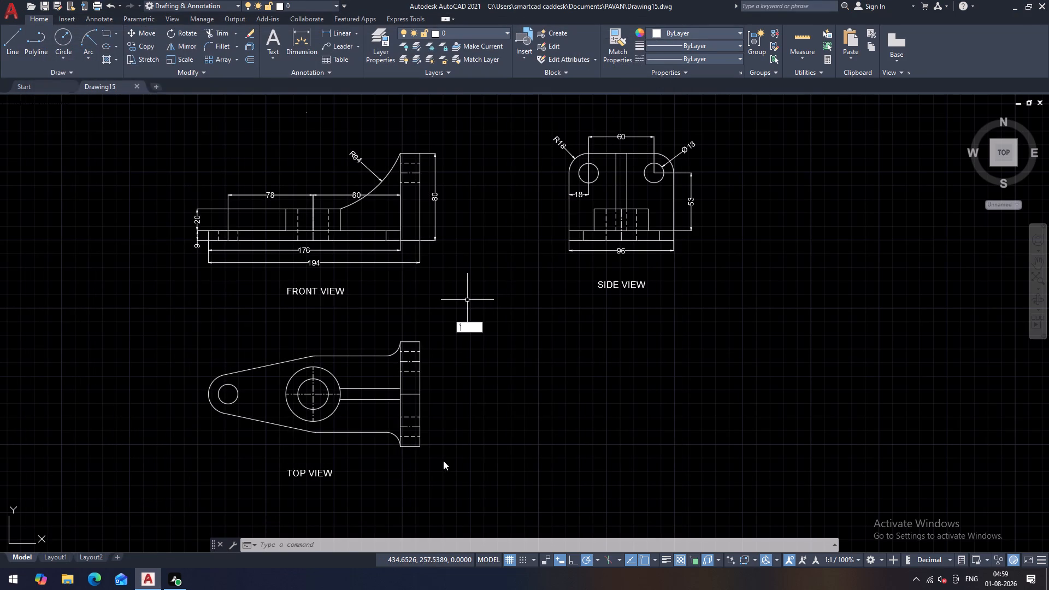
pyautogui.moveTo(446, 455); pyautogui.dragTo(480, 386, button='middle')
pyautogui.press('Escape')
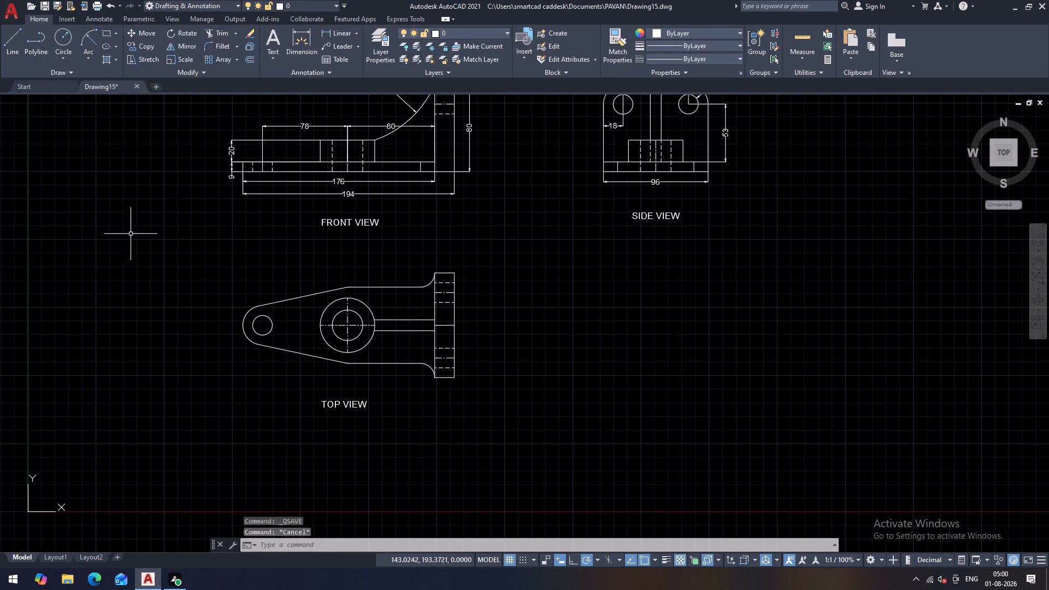
# Dimension the radius of the top view's rounded end and the diameter of its small hole, placing both outside the outline.
pyautogui.click(306, 37)
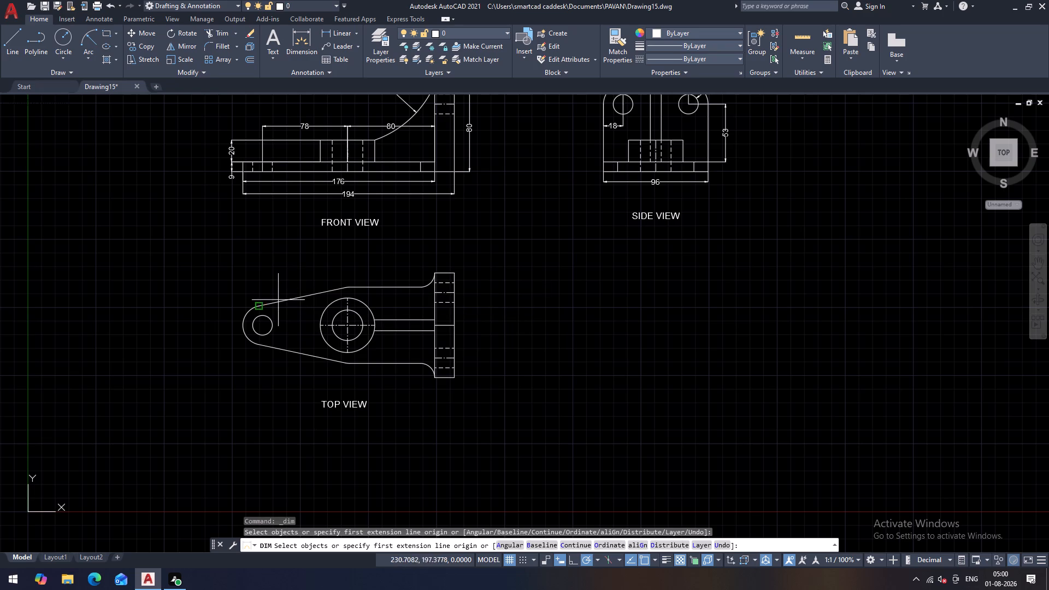
pyautogui.scroll(2, 257, 350)
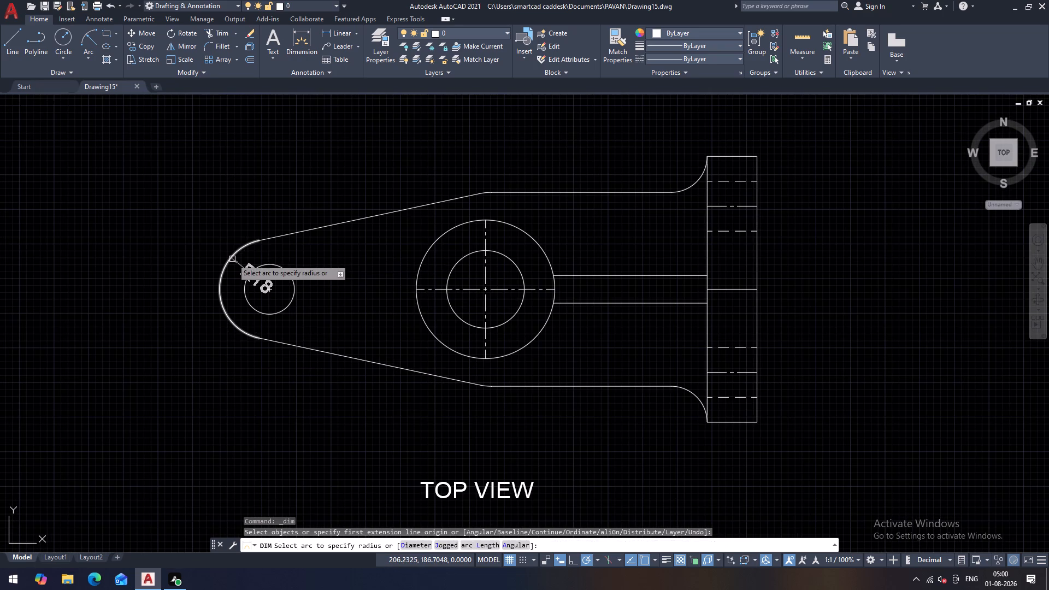
pyautogui.click(232, 259)
pyautogui.click(128, 214)
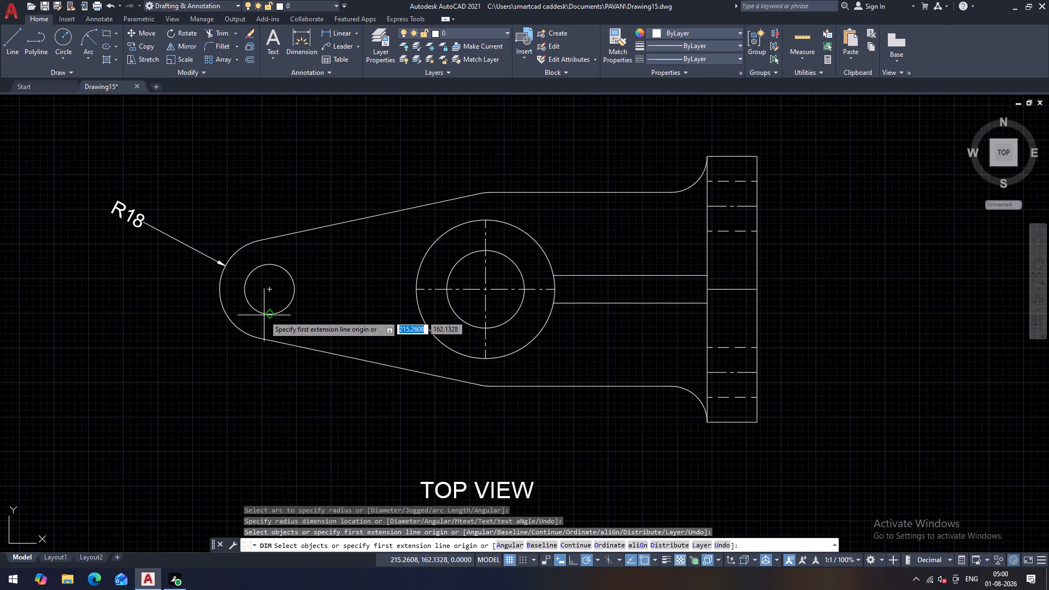
pyautogui.scroll(2, 244, 320)
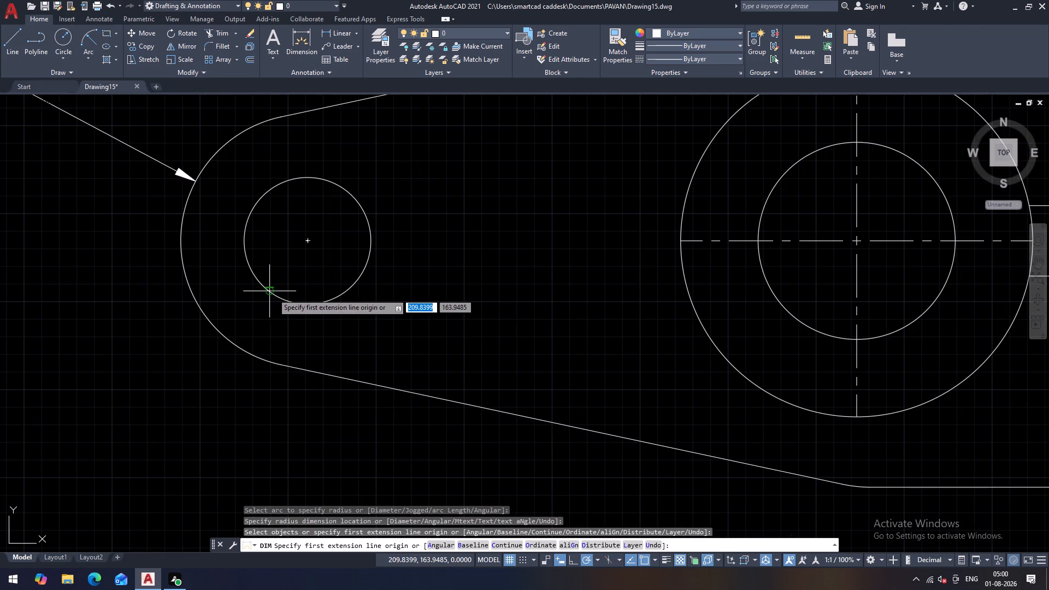
pyautogui.click(293, 303)
pyautogui.scroll(-3, 282, 313)
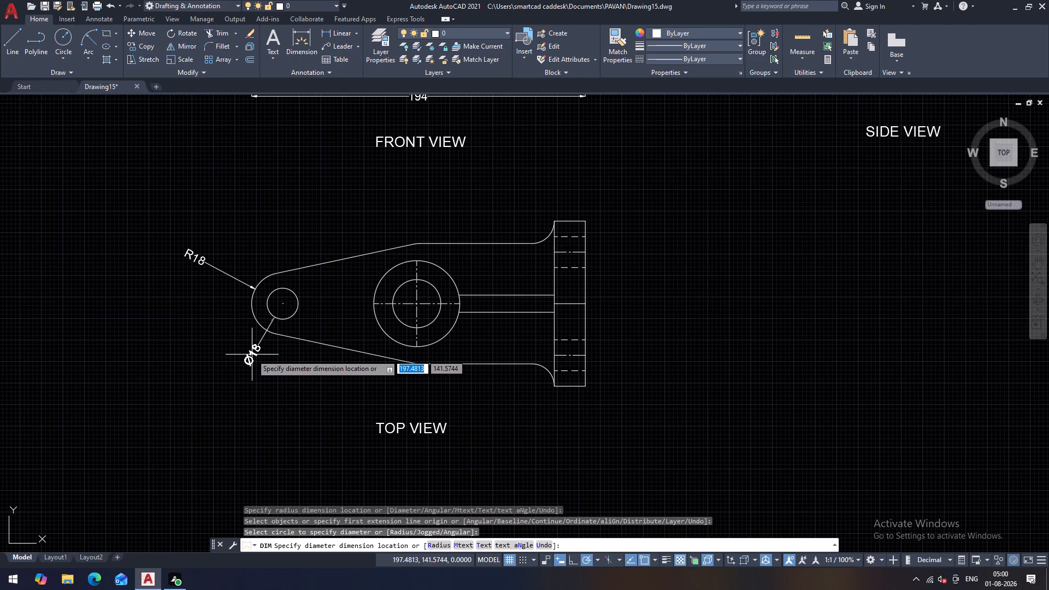
pyautogui.click(229, 361)
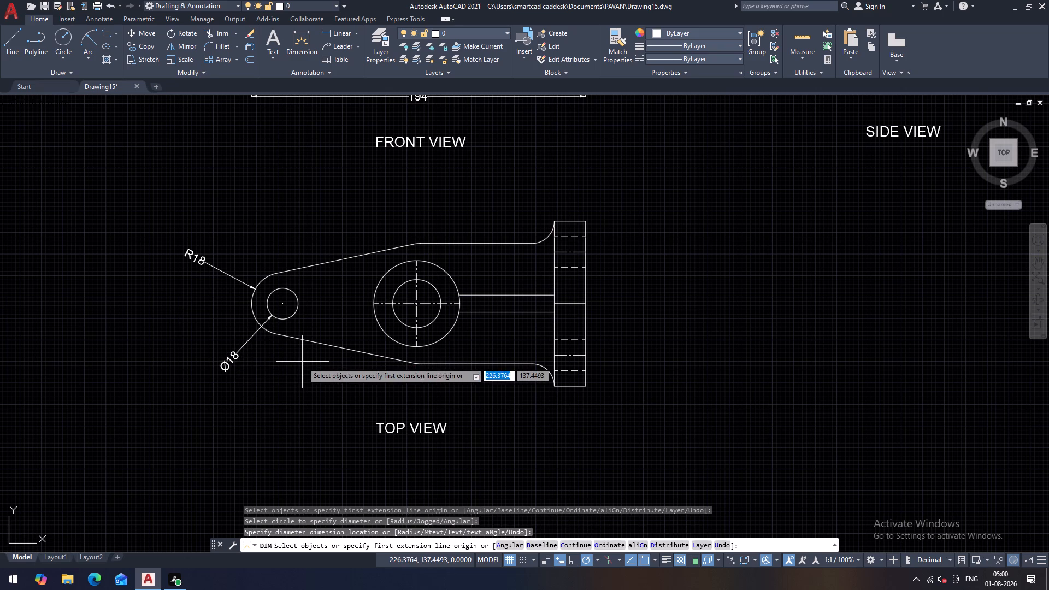
# Dimension the diameters of the boss's outer and inner circles in the top view, placing both texts above the outline.
pyautogui.moveTo(302, 362); pyautogui.dragTo(282, 382, button='middle')
pyautogui.scroll(2, 367, 292)
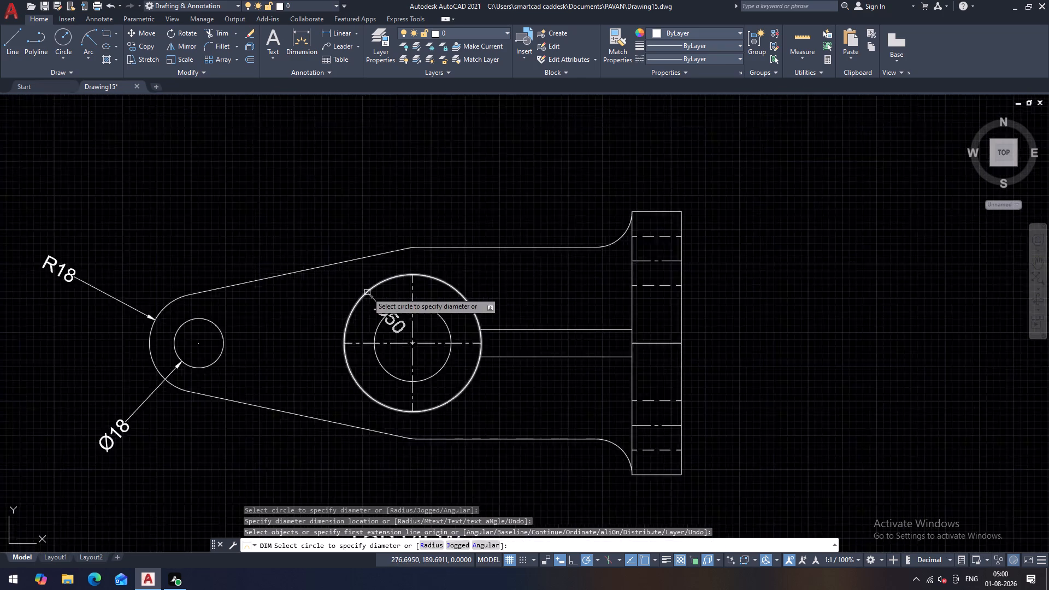
pyautogui.click(367, 292)
pyautogui.scroll(-2, 262, 198)
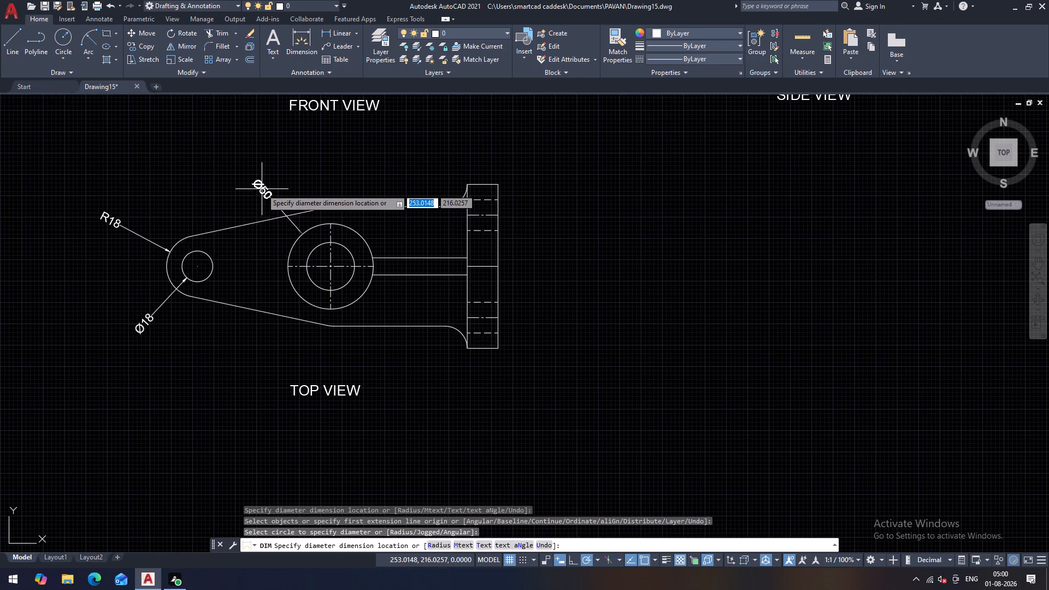
pyautogui.click(262, 188)
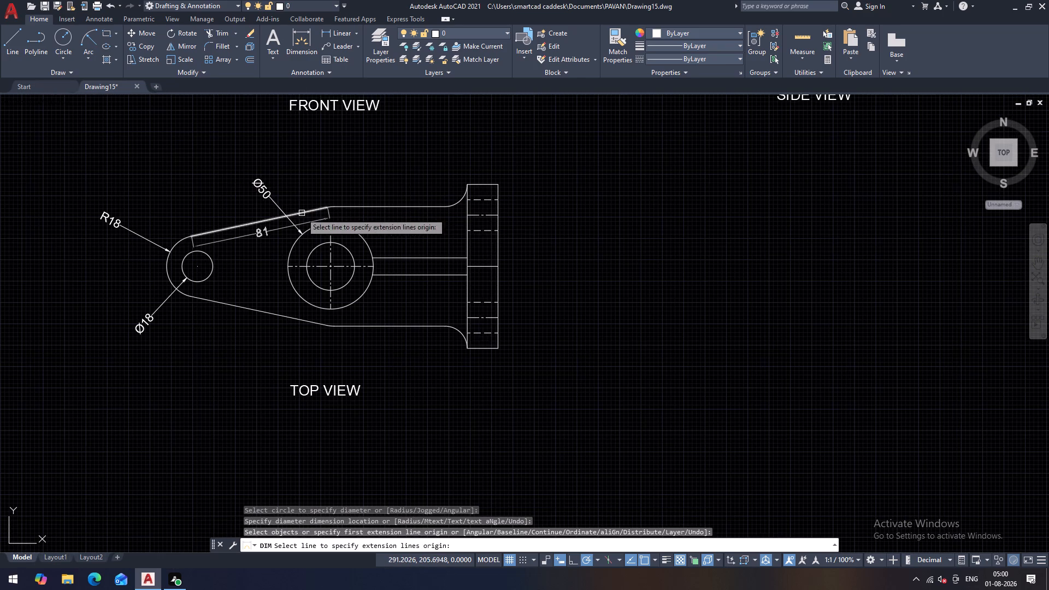
pyautogui.moveTo(304, 224); pyautogui.dragTo(304, 264, button='middle')
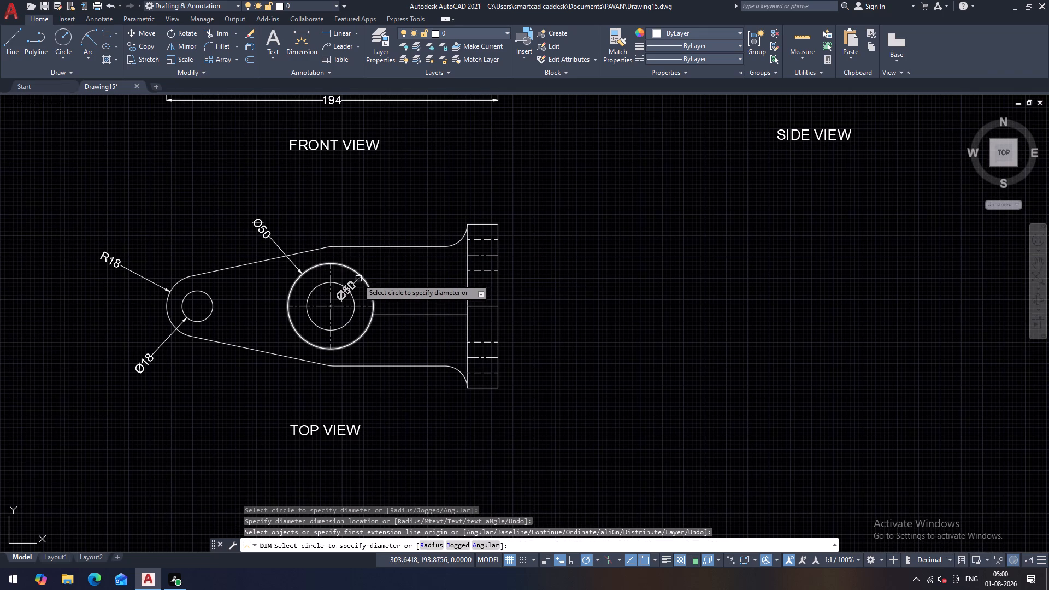
pyautogui.scroll(2, 347, 288)
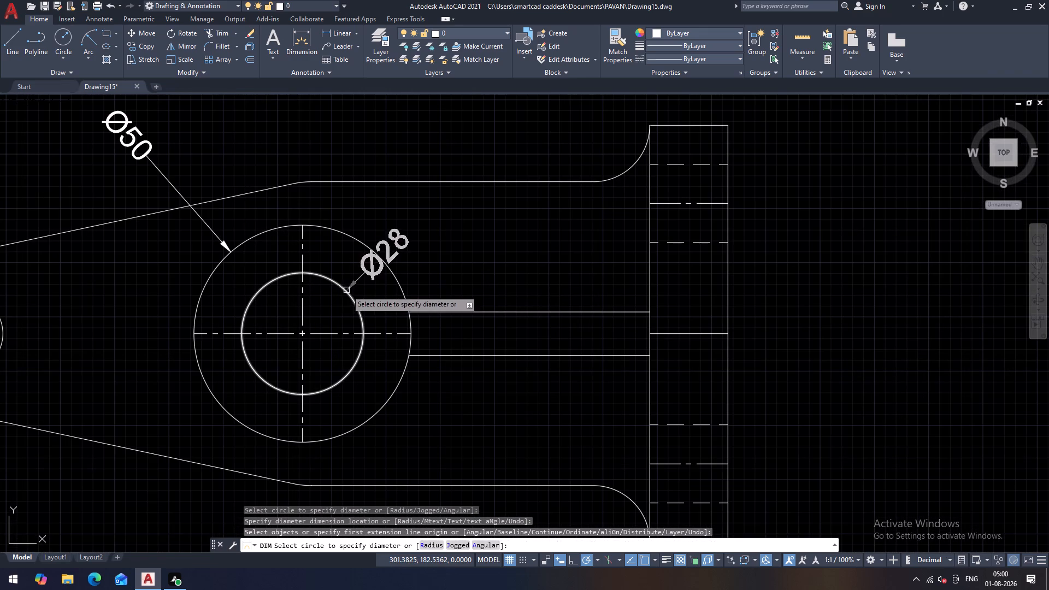
pyautogui.click(346, 290)
pyautogui.scroll(-2, 368, 210)
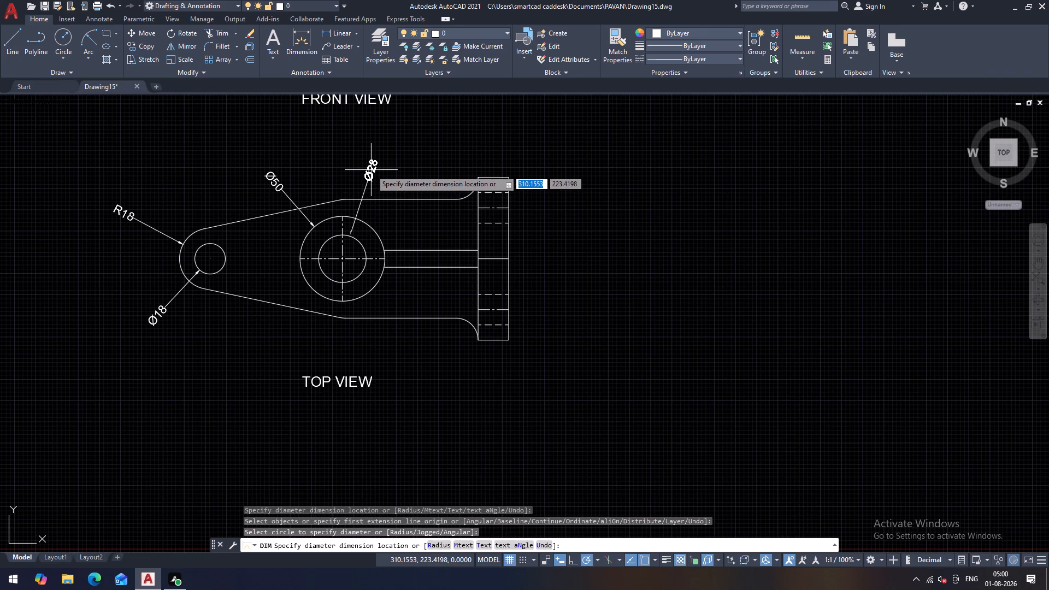
pyautogui.click(373, 167)
# Dimension the radius of the small arc joining the top view's lower slanted and straight edges, placed above the TOP VIEW label.
pyautogui.moveTo(429, 379); pyautogui.dragTo(433, 344, button='middle')
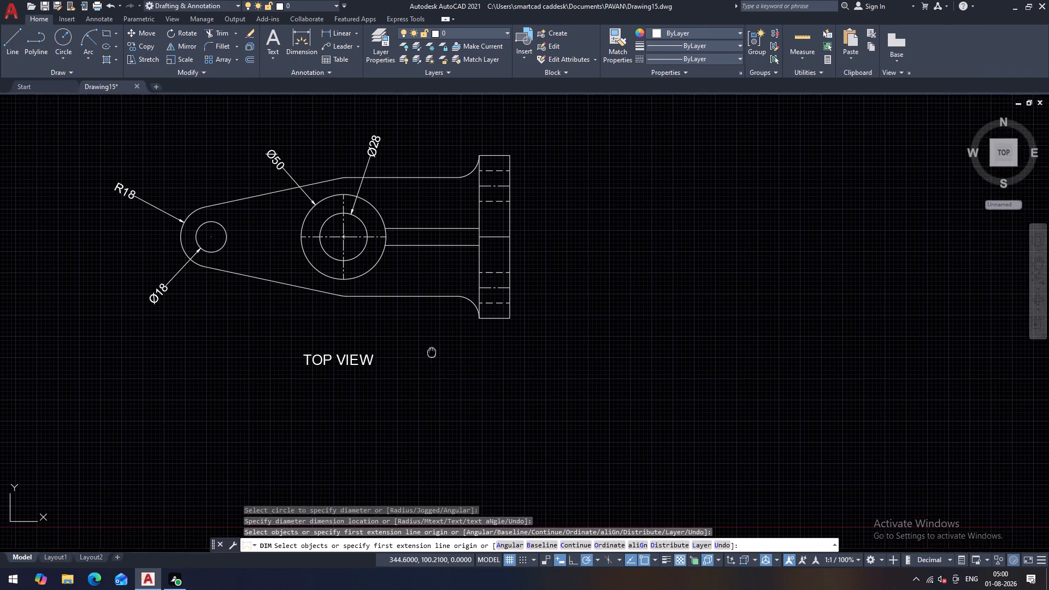
pyautogui.moveTo(433, 344); pyautogui.dragTo(434, 340, button='middle')
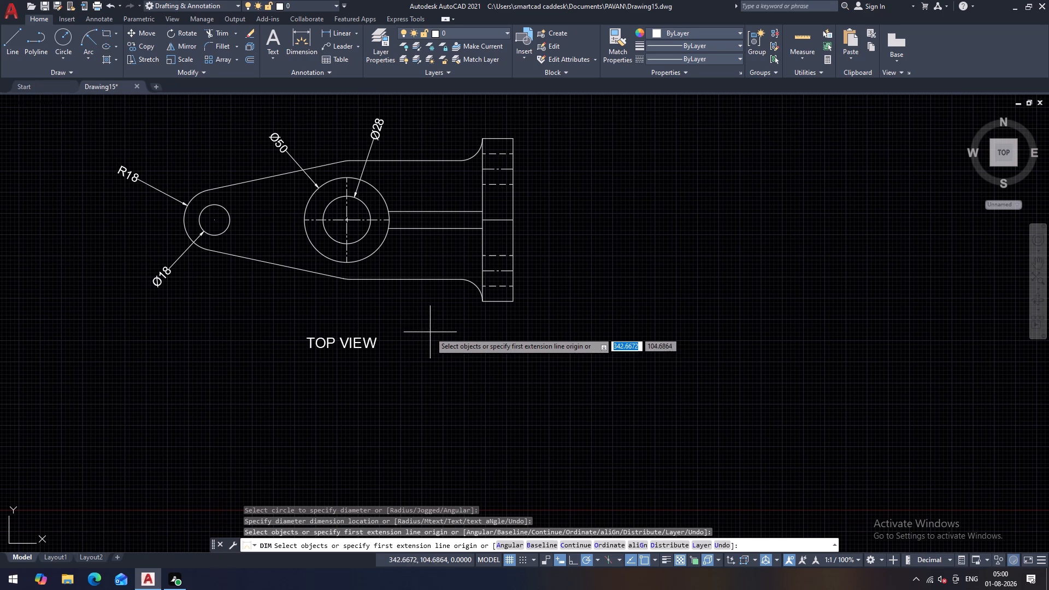
pyautogui.scroll(3, 331, 324)
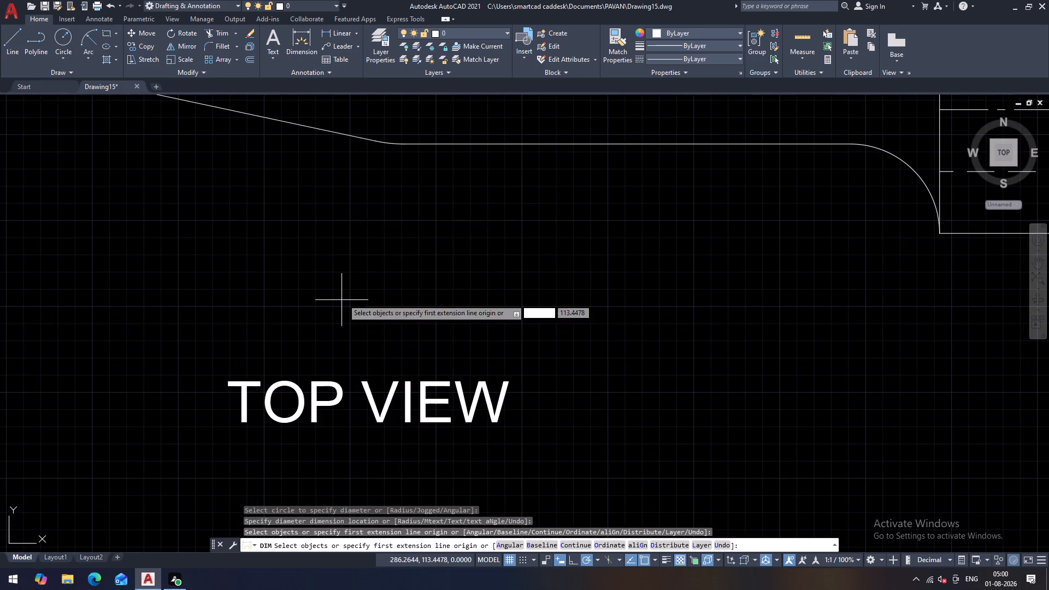
pyautogui.moveTo(370, 159); pyautogui.dragTo(375, 191, button='middle')
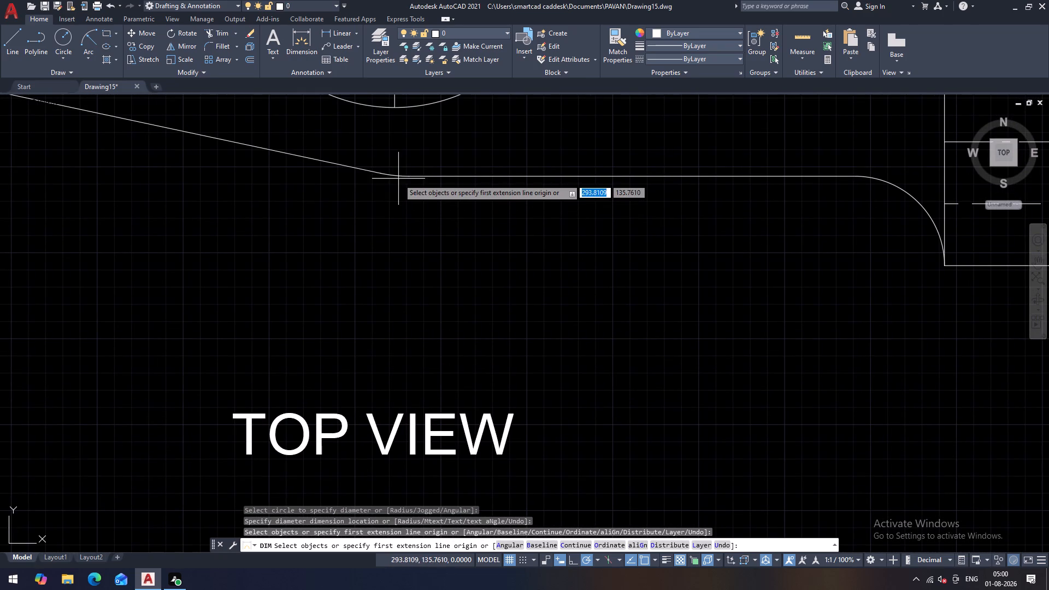
pyautogui.scroll(3, 398, 179)
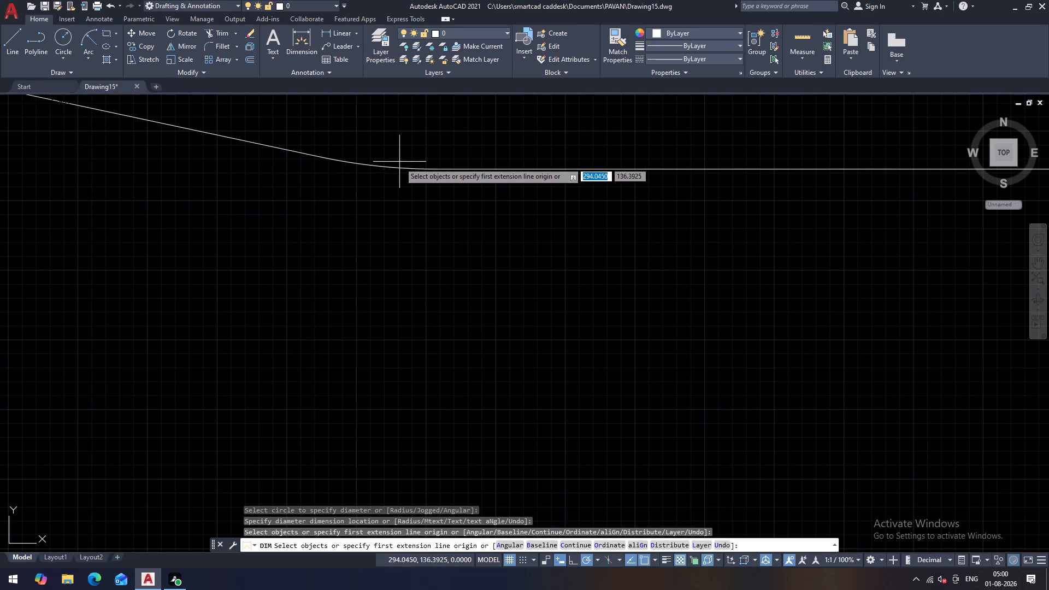
pyautogui.click(399, 168)
pyautogui.scroll(-3, 386, 190)
pyautogui.scroll(-3, 362, 269)
pyautogui.click(353, 288)
# Add a vertical linear dimension for the rib's width in the top view, placed across the rib close to the boss.
pyautogui.moveTo(398, 267); pyautogui.dragTo(394, 289, button='middle')
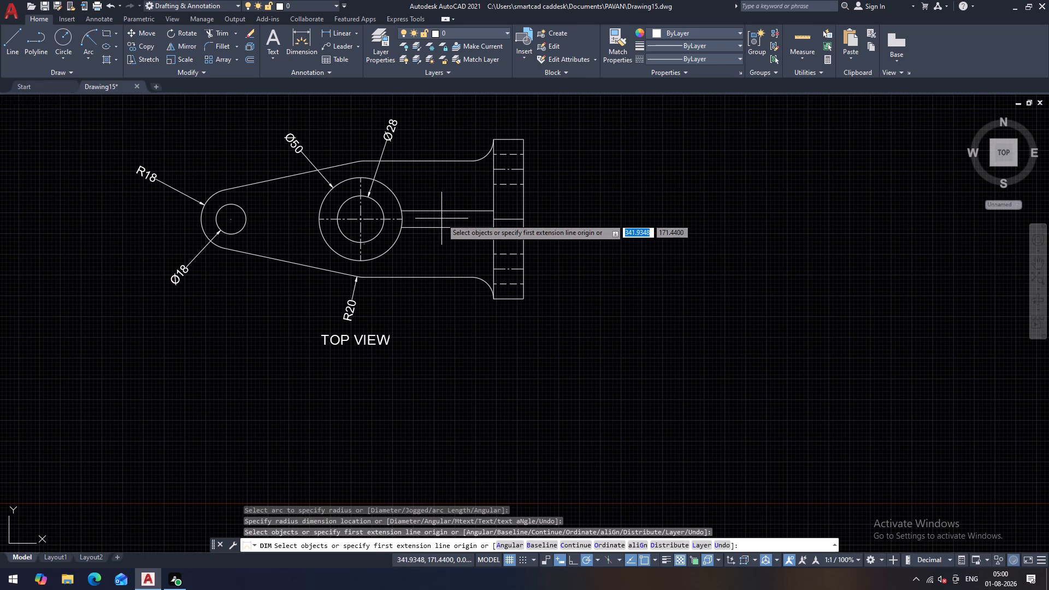
pyautogui.click(327, 31)
pyautogui.moveTo(410, 167); pyautogui.dragTo(414, 187, button='middle')
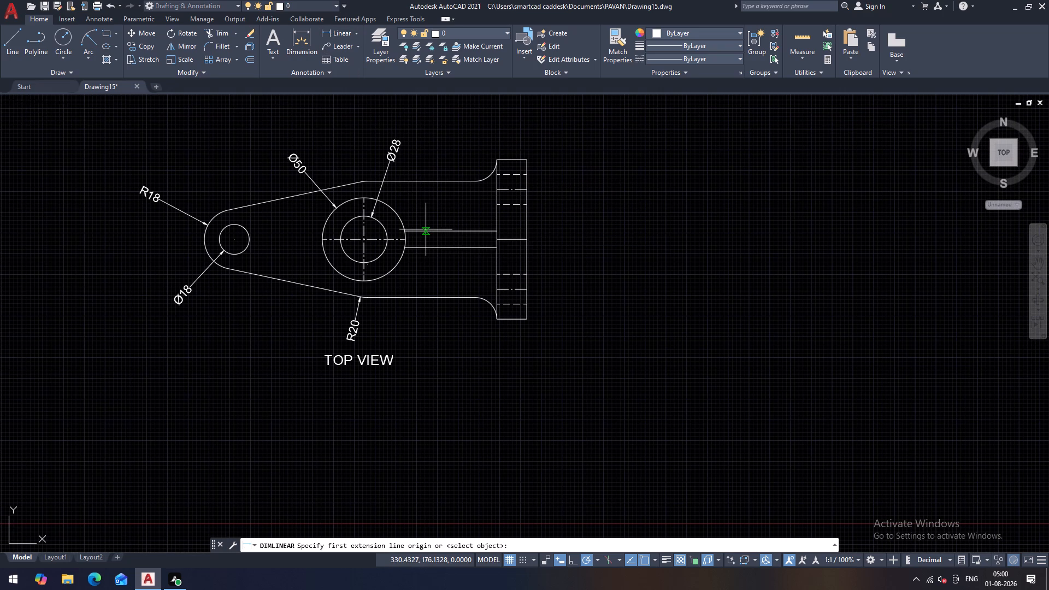
pyautogui.click(426, 229)
pyautogui.click(426, 245)
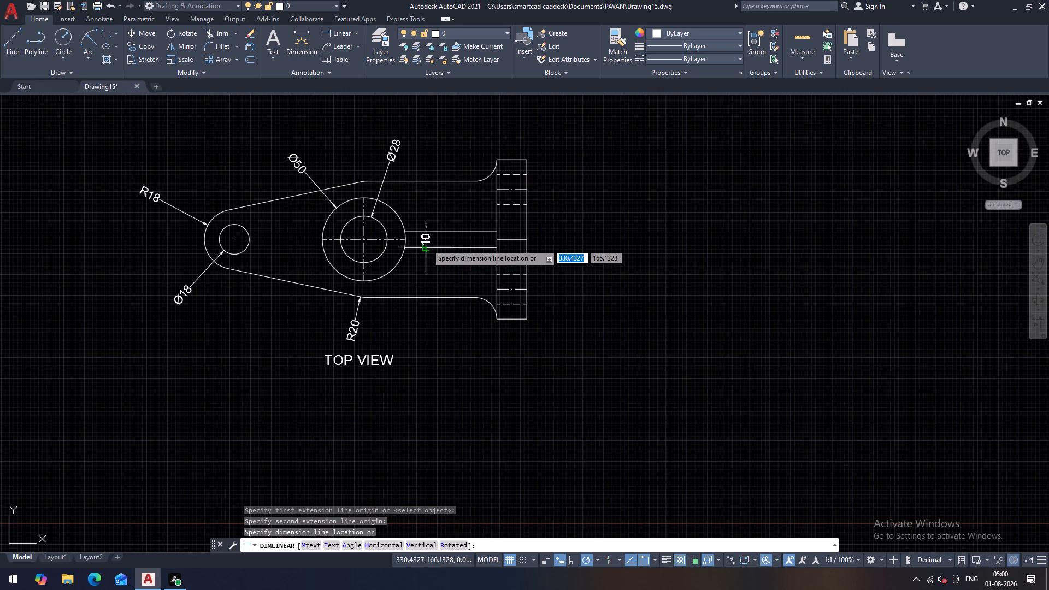
pyautogui.click(419, 245)
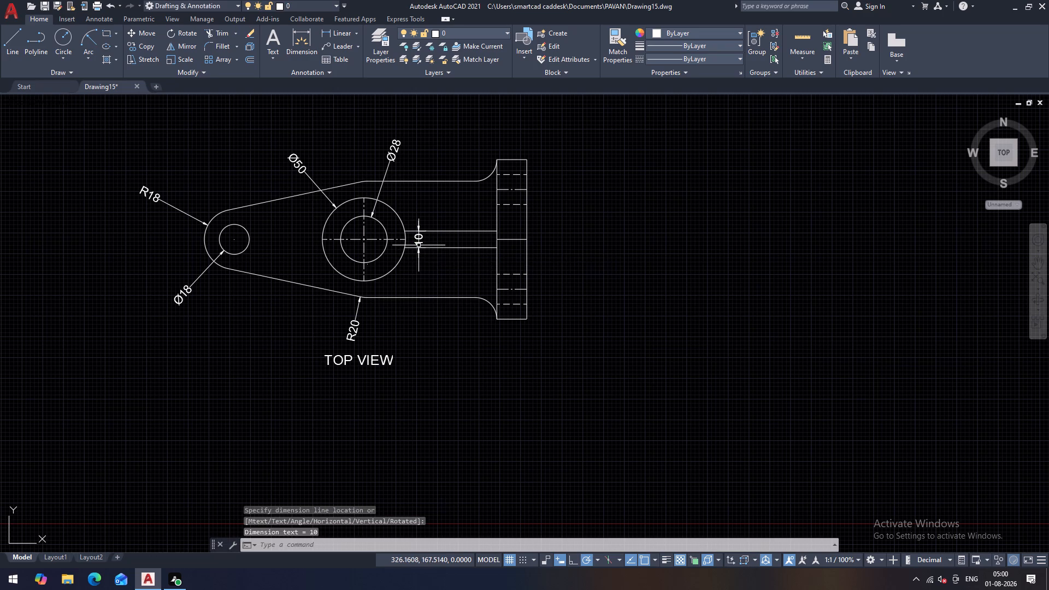
# Add a vertical linear dimension between the top view's upper and lower straight edges, placed inside the outline near the flange.
pyautogui.scroll(1, 448, 249)
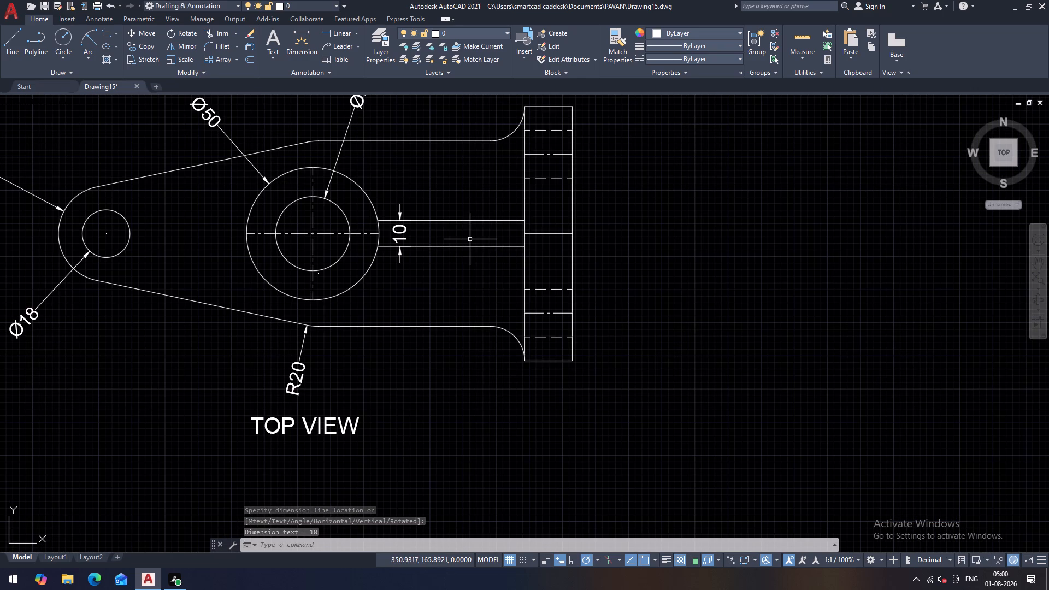
pyautogui.press('space')
pyautogui.click(489, 141)
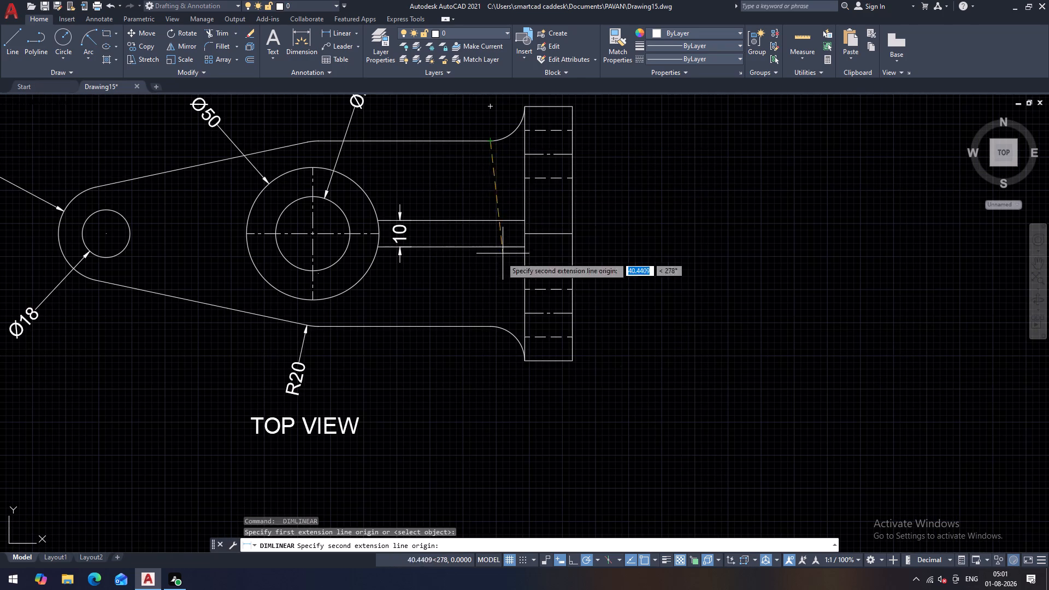
pyautogui.click(489, 326)
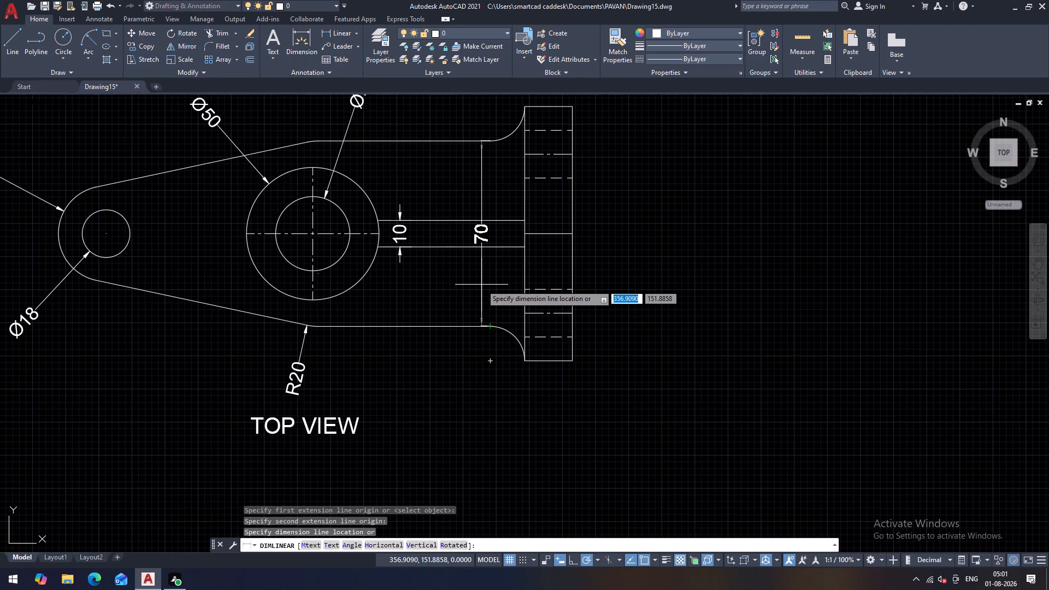
pyautogui.click(481, 285)
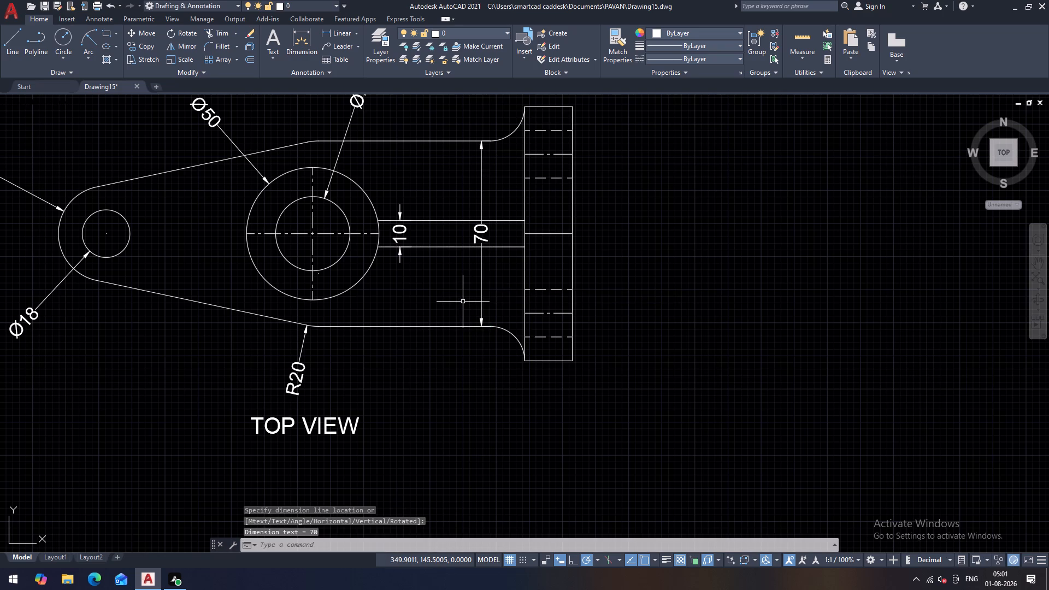
# Dimension the radius of the lower fillet joining the top view's straight edge to the flange, with its text below the outline.
pyautogui.scroll(-1, 462, 302)
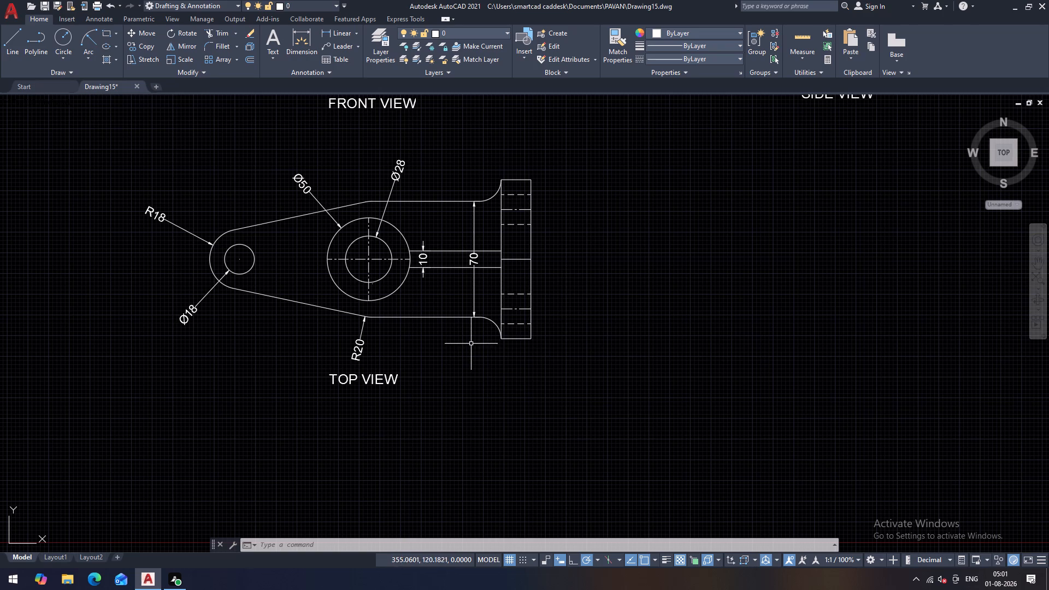
pyautogui.click(303, 40)
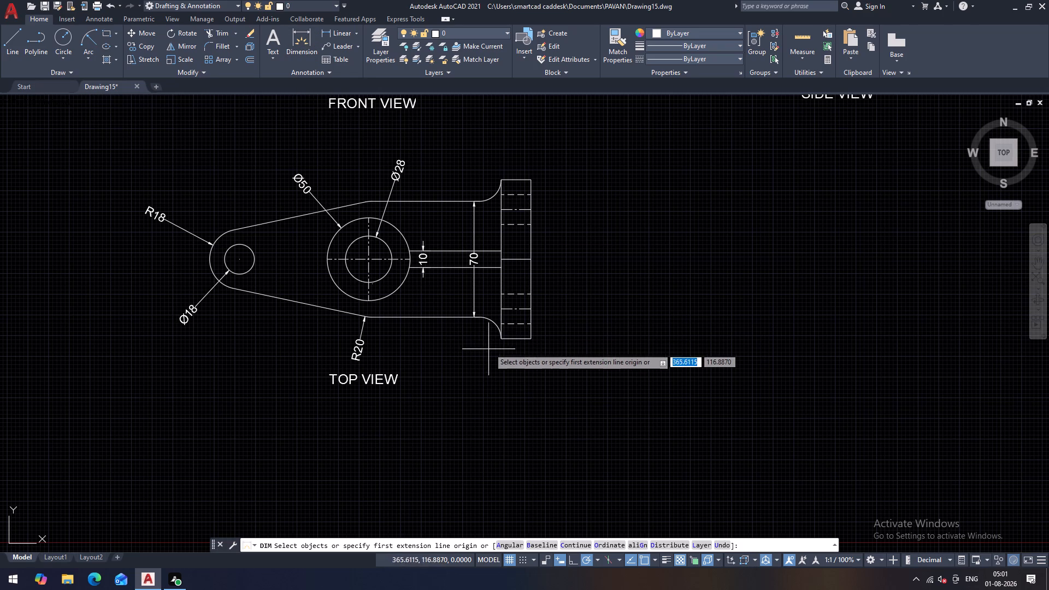
pyautogui.scroll(5, 493, 336)
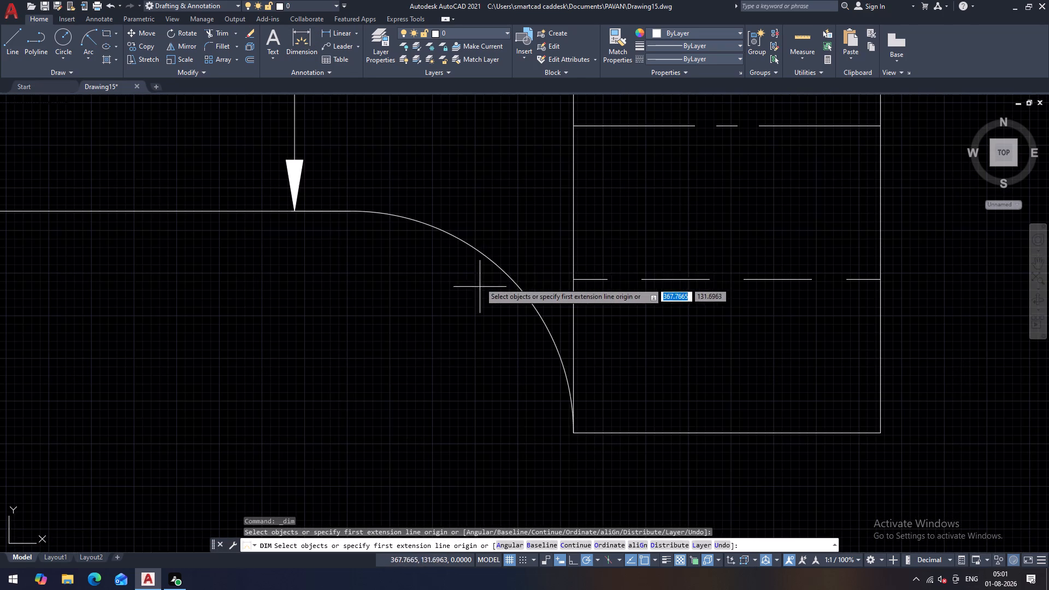
pyautogui.click(485, 257)
pyautogui.scroll(-3, 474, 291)
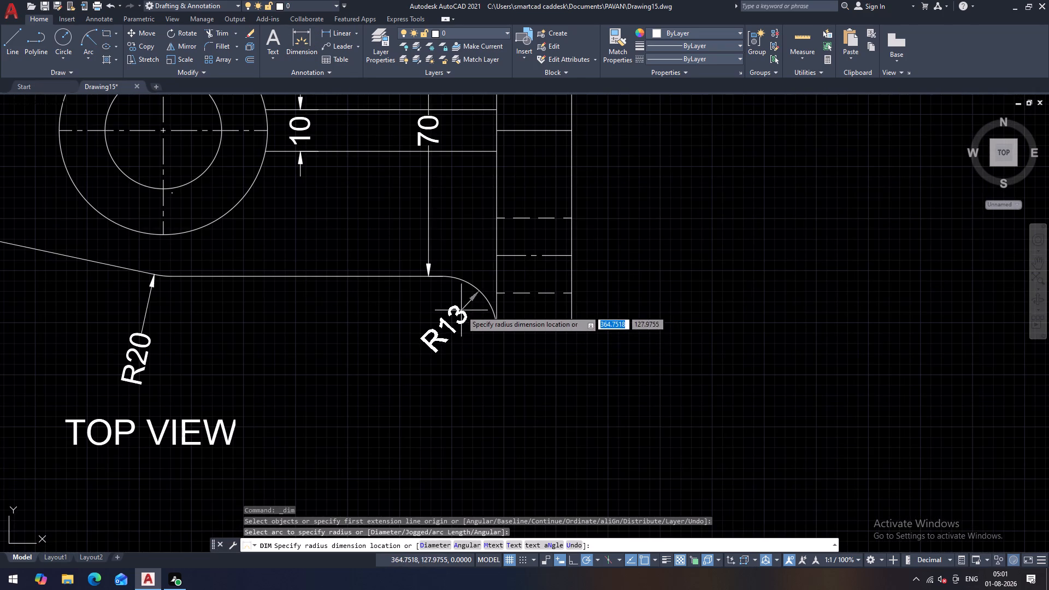
pyautogui.click(461, 310)
# Add a vertical linear dimension between the two hole centrelines of the top view's flange, placed just outside its outer face.
pyautogui.scroll(-2, 458, 376)
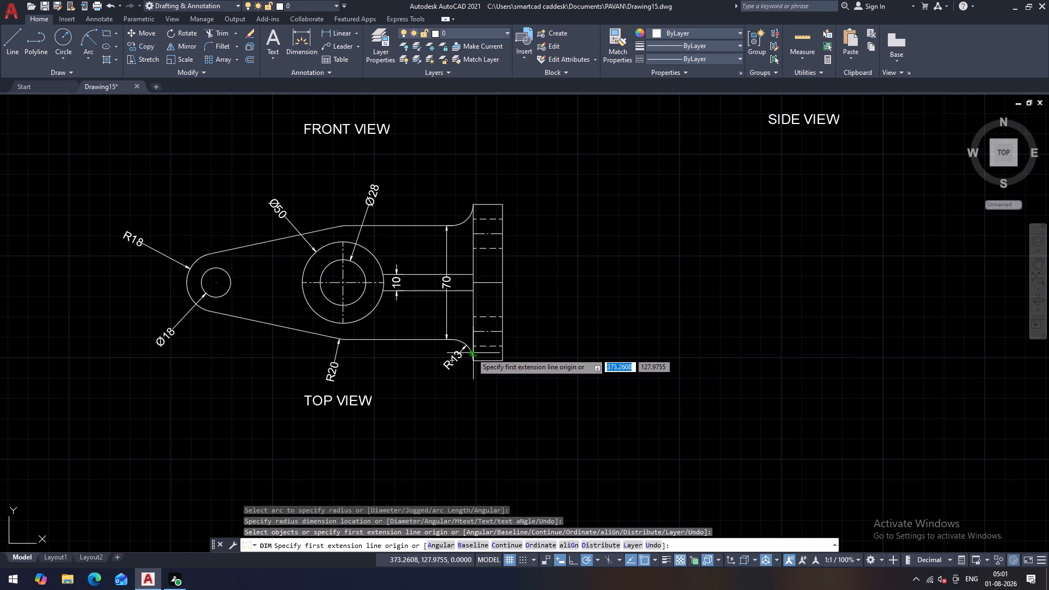
pyautogui.moveTo(472, 353); pyautogui.dragTo(460, 363, button='middle')
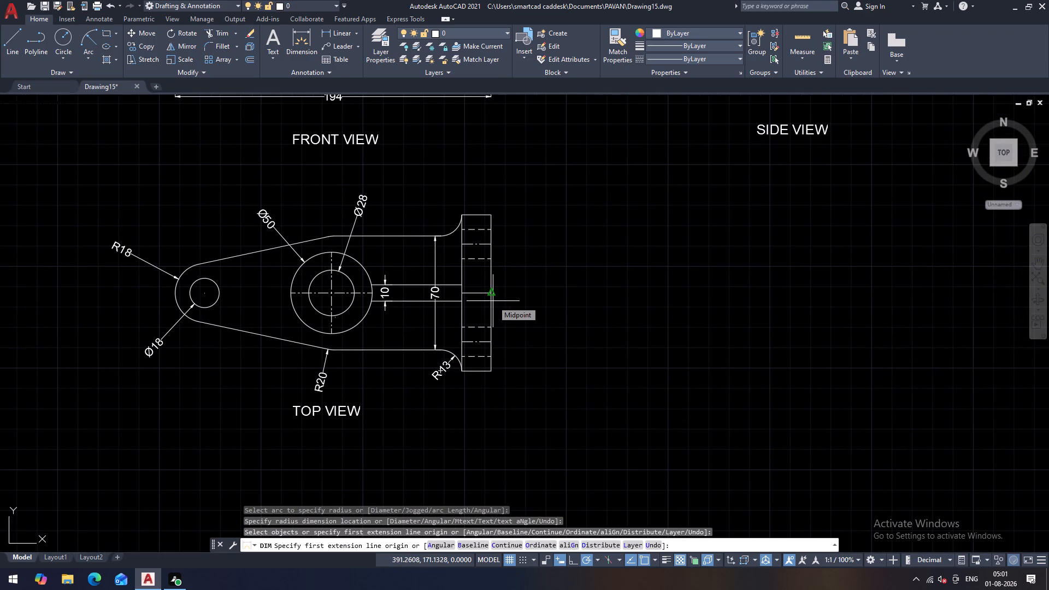
pyautogui.moveTo(506, 319); pyautogui.dragTo(506, 310, button='middle')
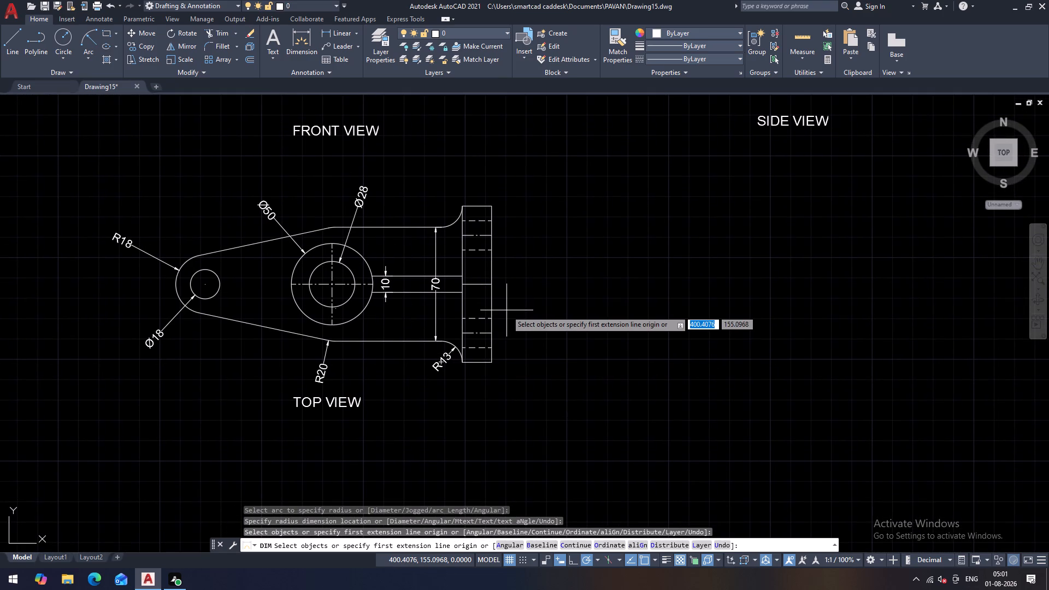
pyautogui.click(330, 33)
pyautogui.moveTo(489, 278); pyautogui.dragTo(483, 275, button='middle')
pyautogui.scroll(2, 483, 275)
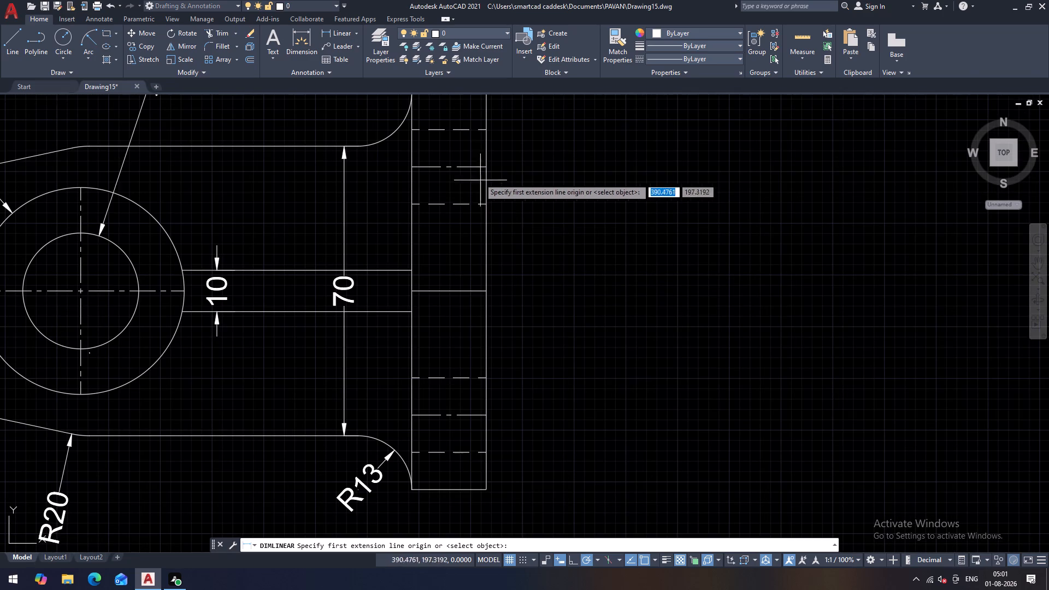
pyautogui.click(486, 167)
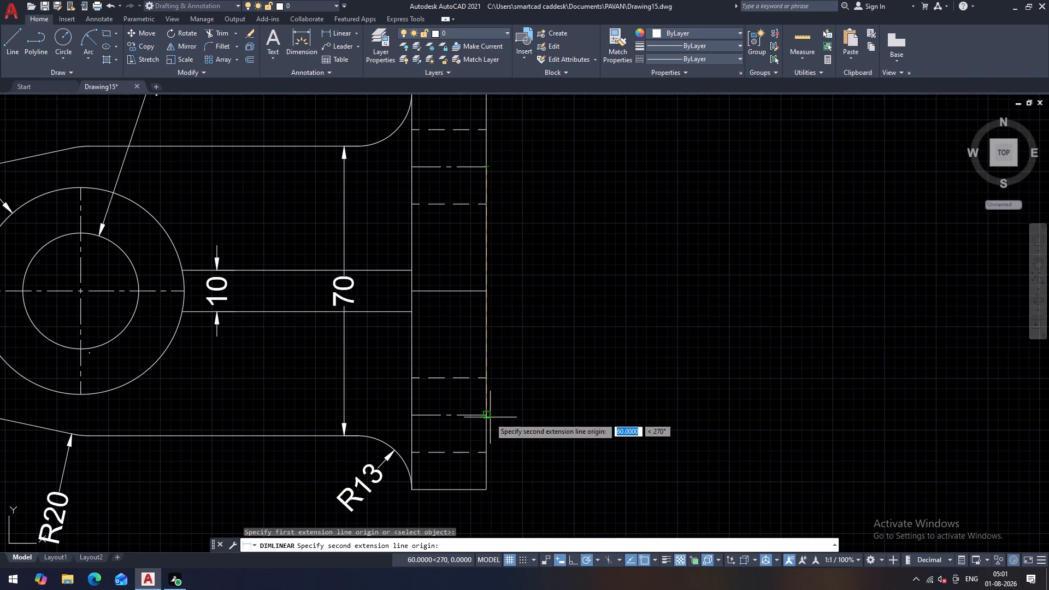
pyautogui.click(489, 417)
pyautogui.scroll(-1, 530, 345)
pyautogui.click(530, 338)
# Dimension the flange's full vertical extent in the top view, placed outside the hole-spacing dimension.
pyautogui.moveTo(565, 345); pyautogui.dragTo(564, 345, button='middle')
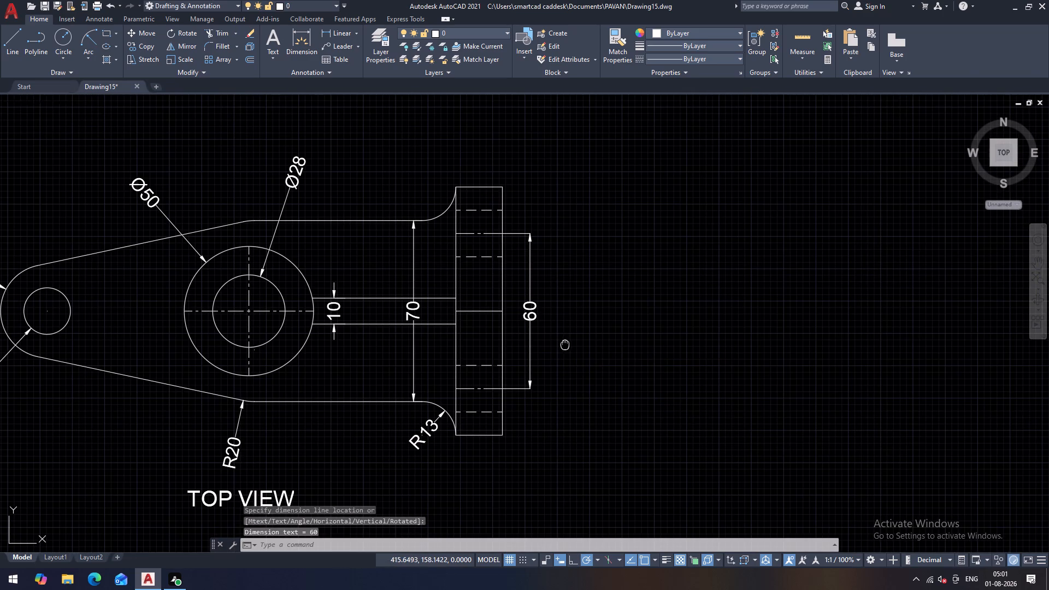
pyautogui.moveTo(564, 345); pyautogui.dragTo(557, 329, button='middle')
pyautogui.press('space')
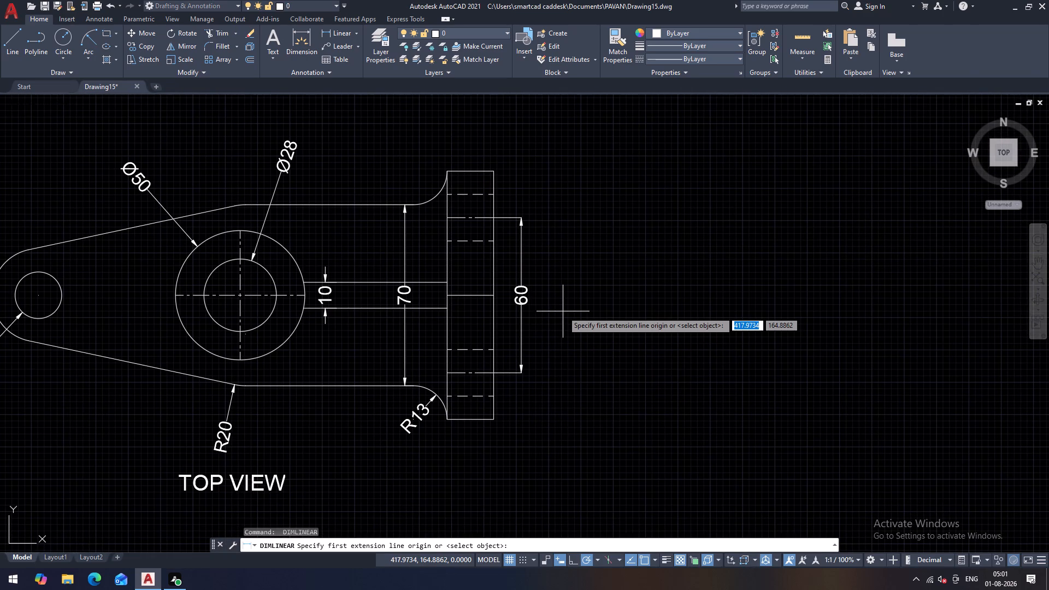
pyautogui.click(492, 172)
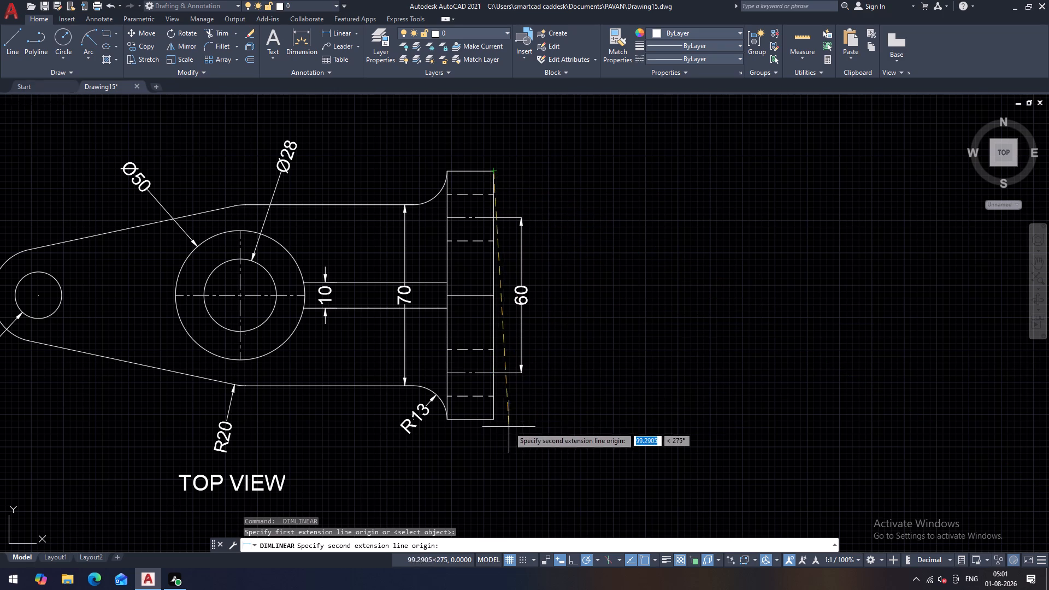
pyautogui.click(493, 422)
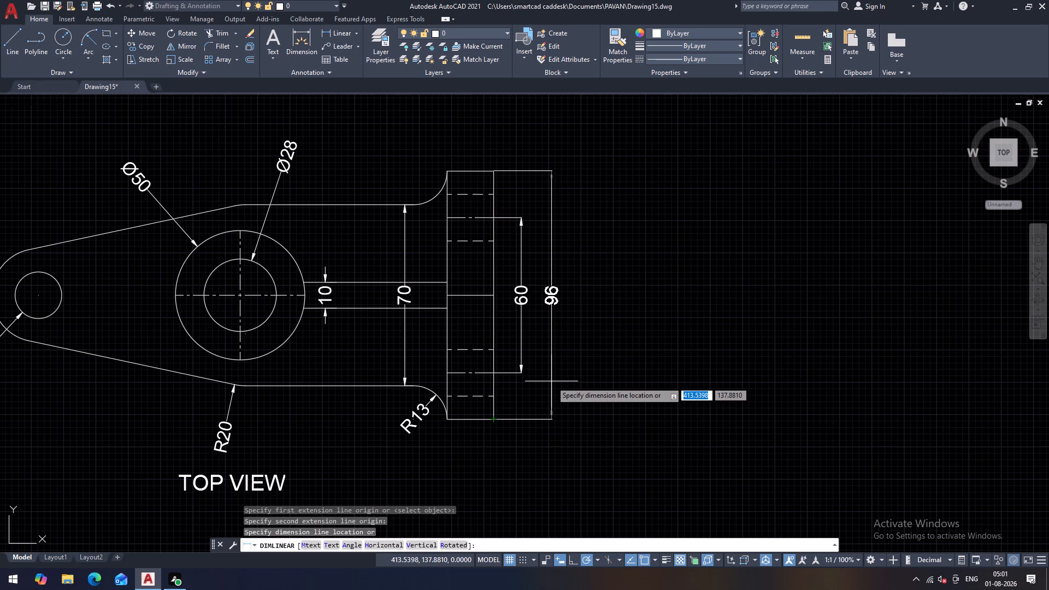
pyautogui.click(556, 381)
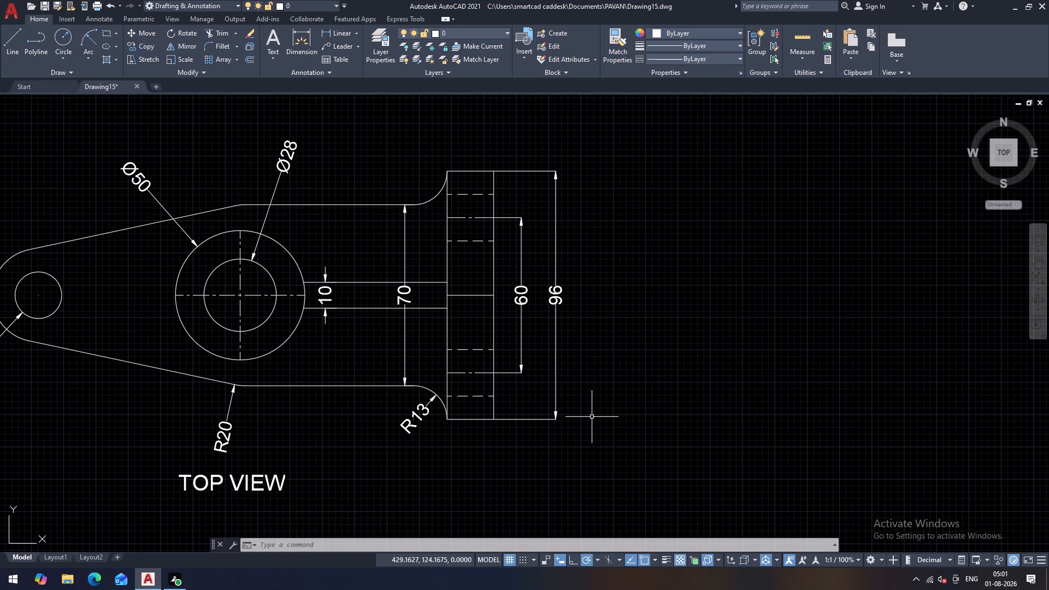
# Add a horizontal linear dimension for the flange's thickness in the top view, placed below its lower edge.
pyautogui.moveTo(595, 407); pyautogui.dragTo(602, 387, button='middle')
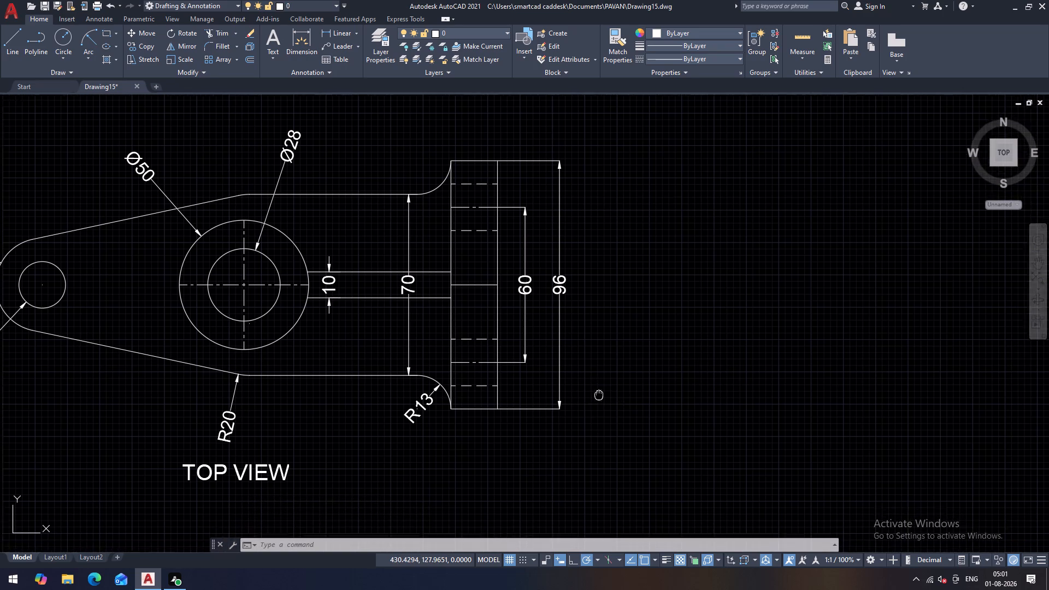
pyautogui.moveTo(602, 387); pyautogui.dragTo(617, 351, button='middle')
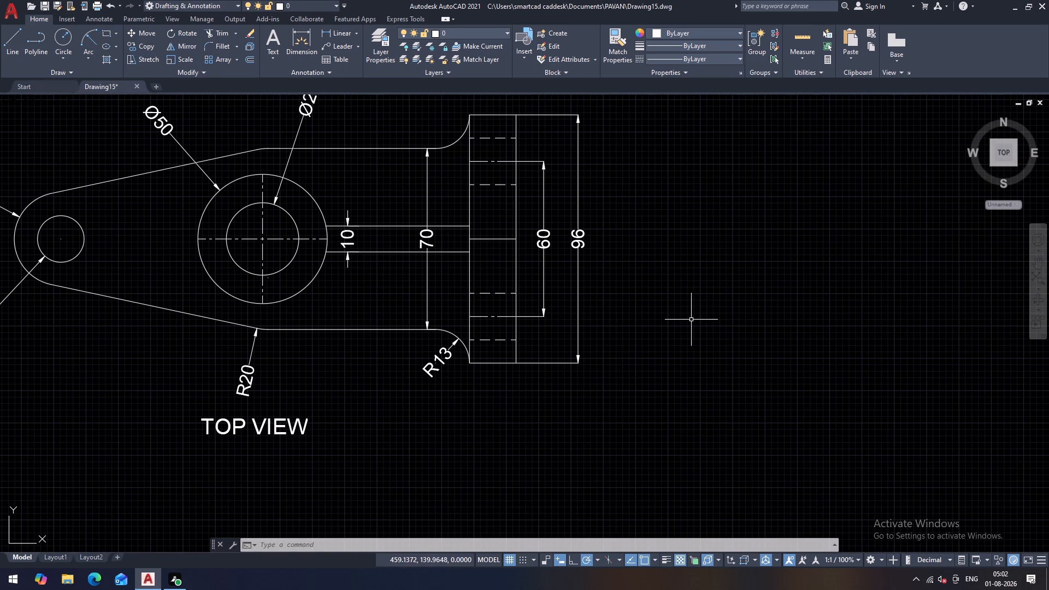
pyautogui.press('space')
pyautogui.click(468, 361)
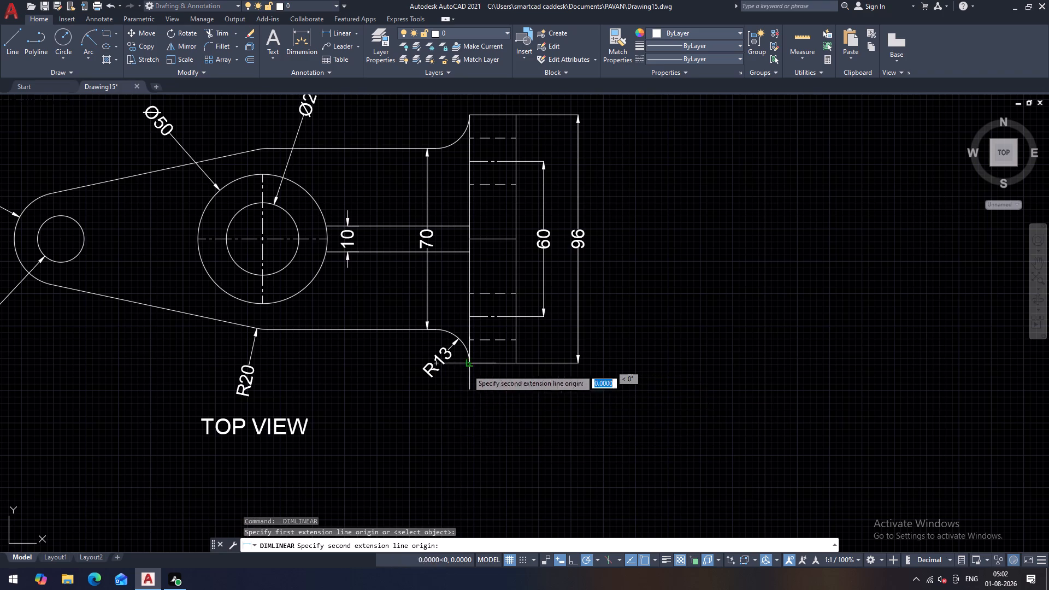
pyautogui.click(514, 362)
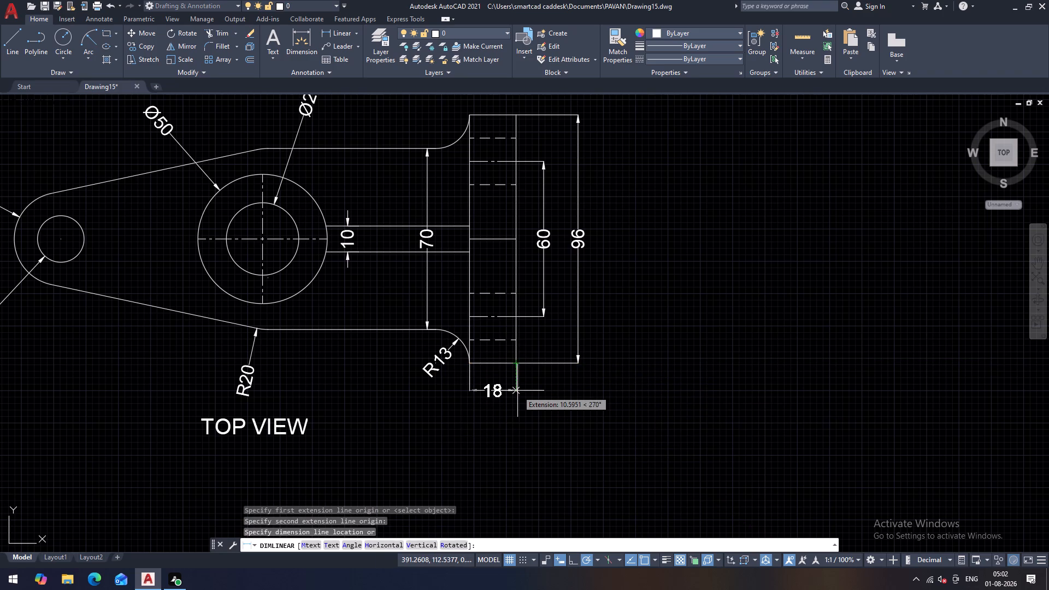
pyautogui.click(517, 408)
pyautogui.scroll(-1, 568, 388)
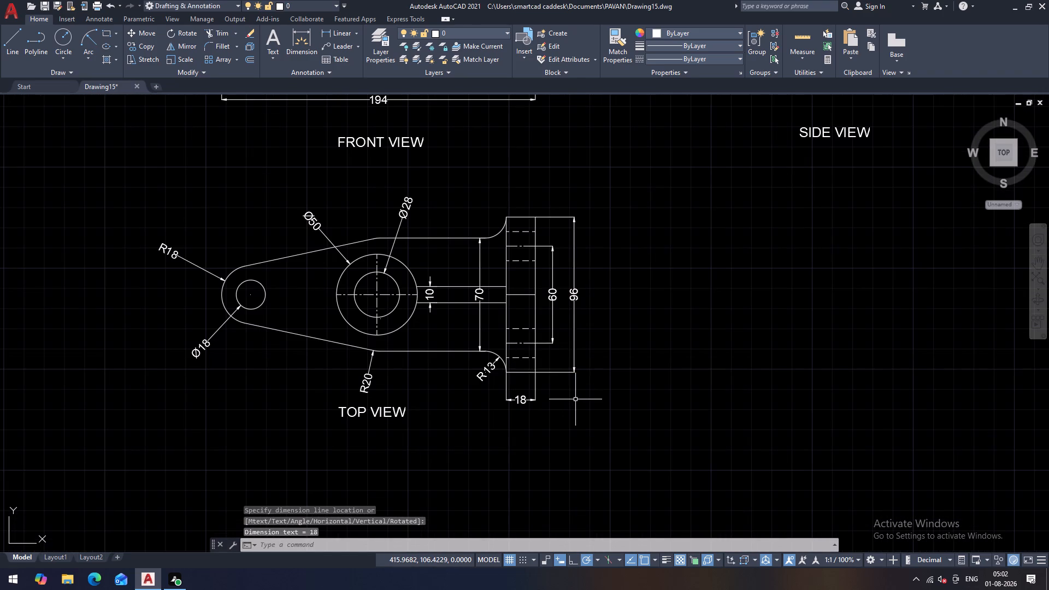
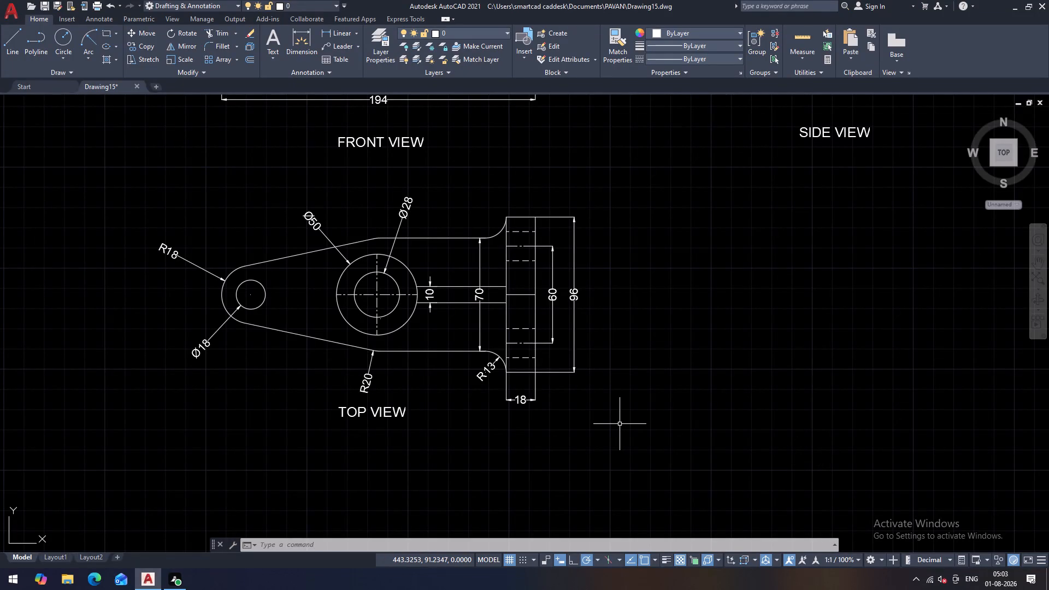
# Frame the front, side and top views together and save the drawing under its existing name.
pyautogui.scroll(-2, 590, 397)
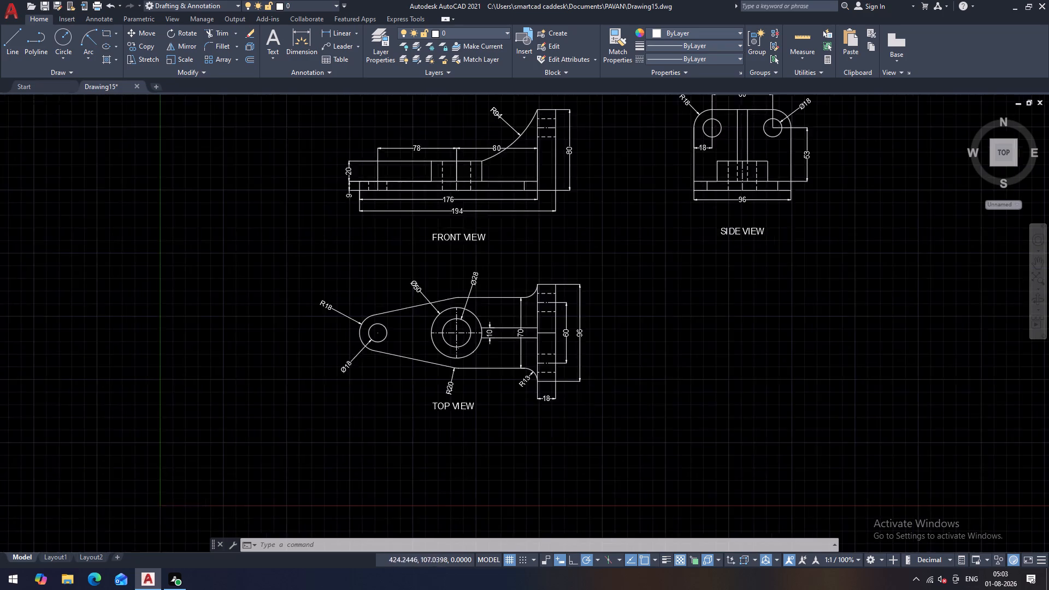
pyautogui.moveTo(614, 361); pyautogui.dragTo(604, 345, button='middle')
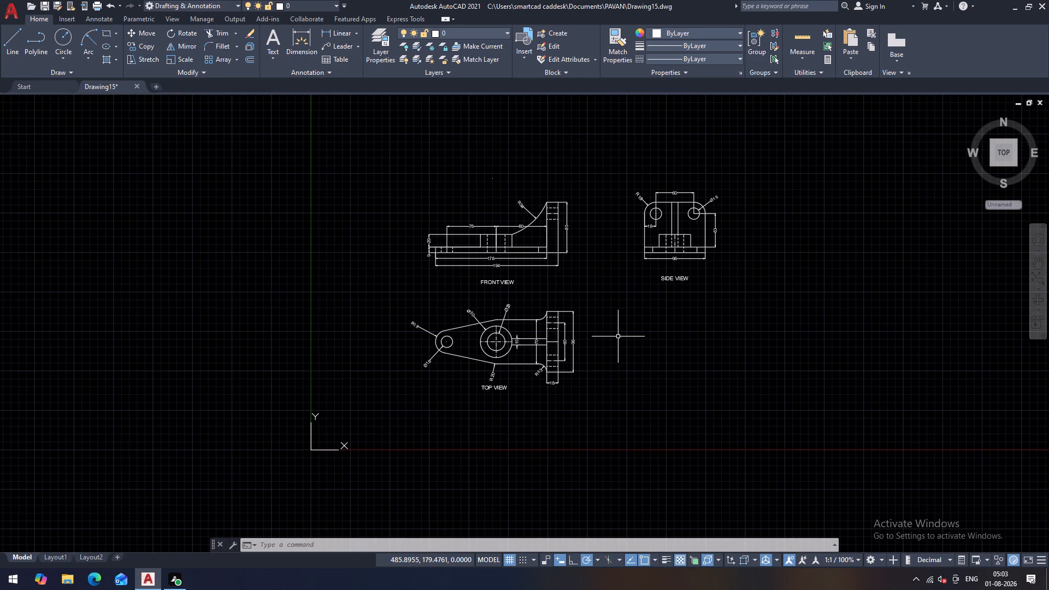
pyautogui.scroll(1, 618, 337)
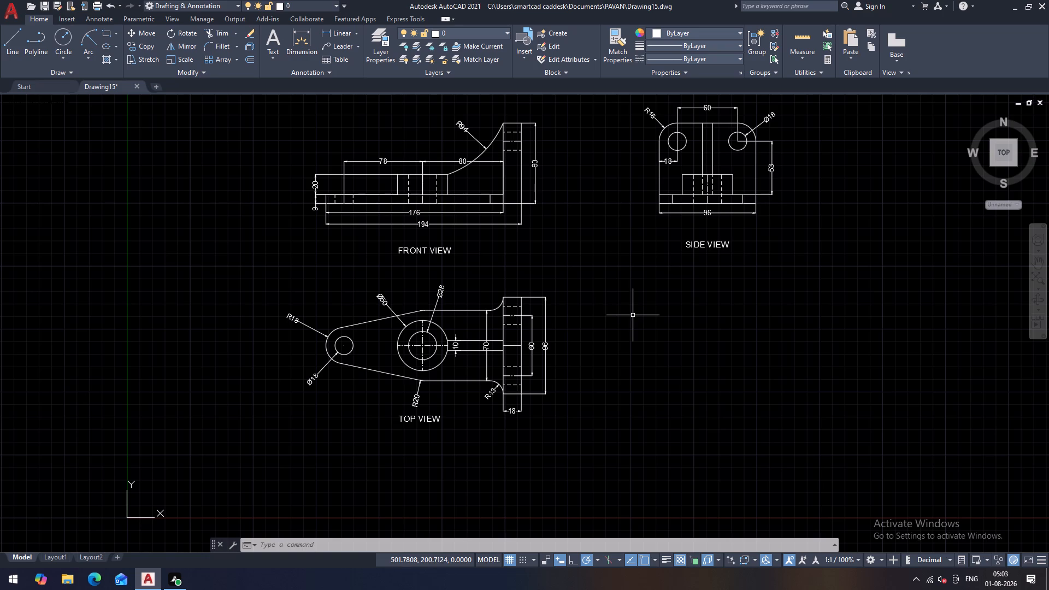
pyautogui.moveTo(633, 315); pyautogui.dragTo(606, 333, button='middle')
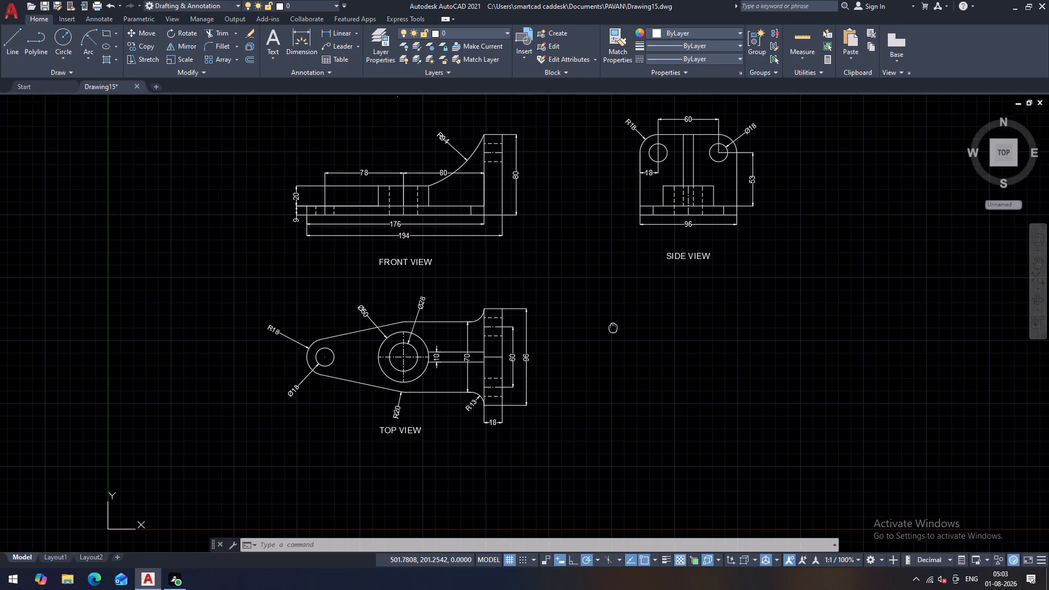
pyautogui.moveTo(606, 333); pyautogui.dragTo(603, 337, button='middle')
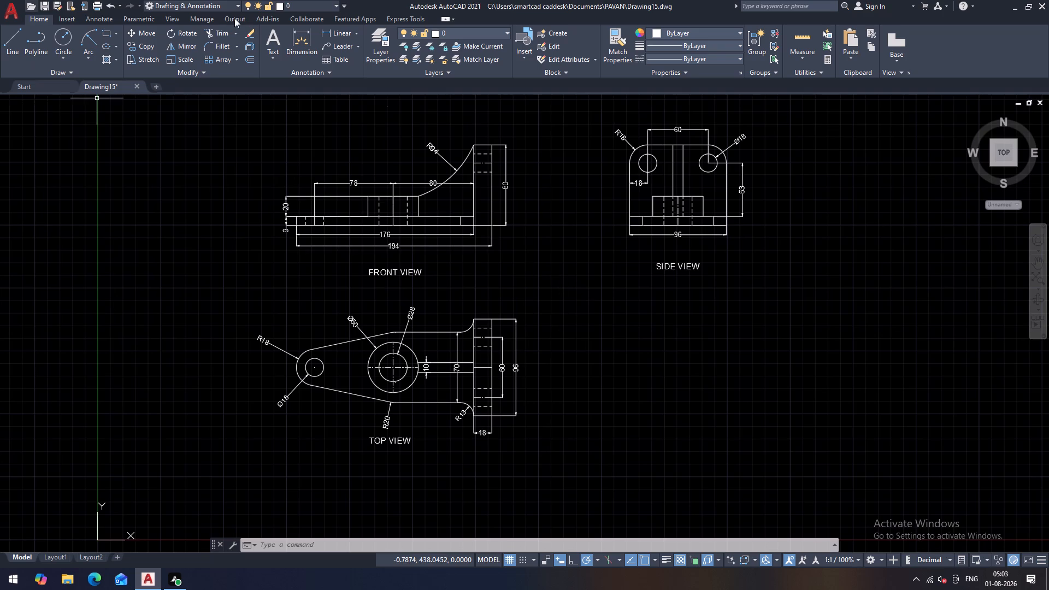
pyautogui.click(43, 4)
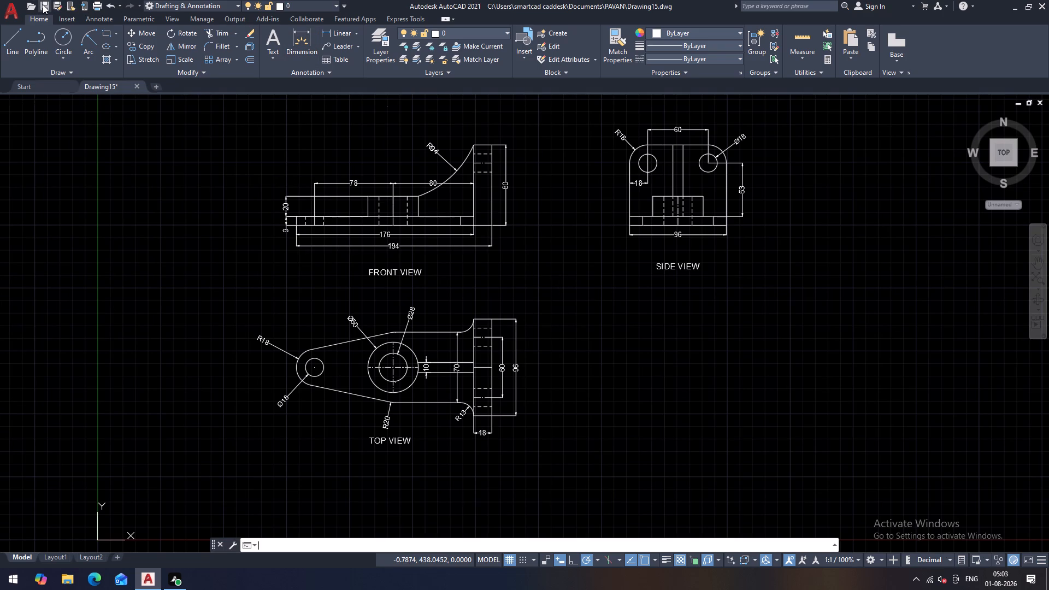
pyautogui.click(43, 4)
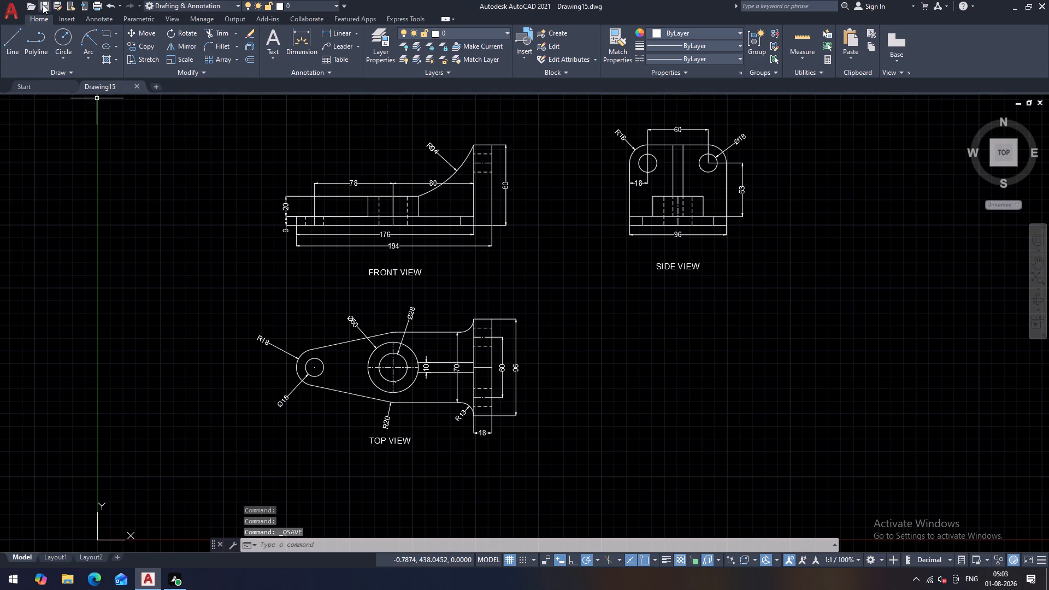
# Switch to Snip & Sketch and capture a rectangular snip enclosing all three dimensioned views with their labels.
pyautogui.click(16, 580)
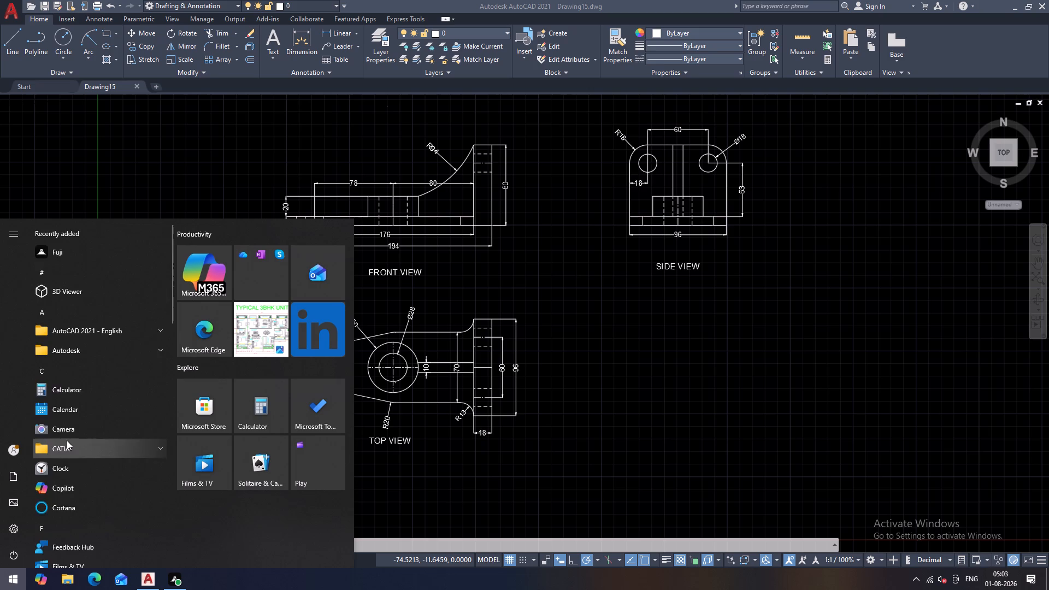
pyautogui.scroll(-9, 67, 440)
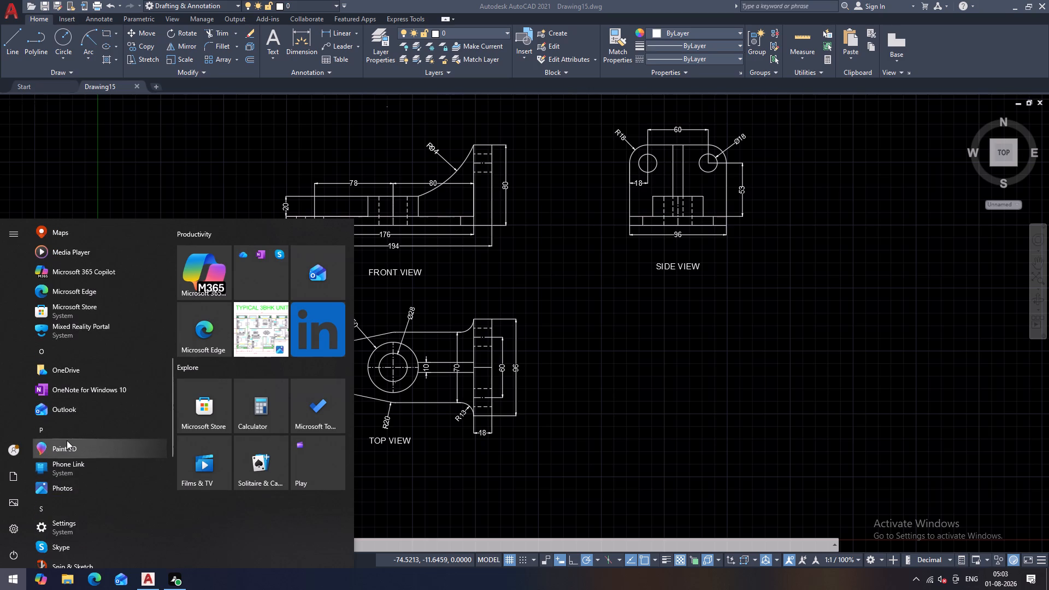
pyautogui.scroll(-3, 67, 440)
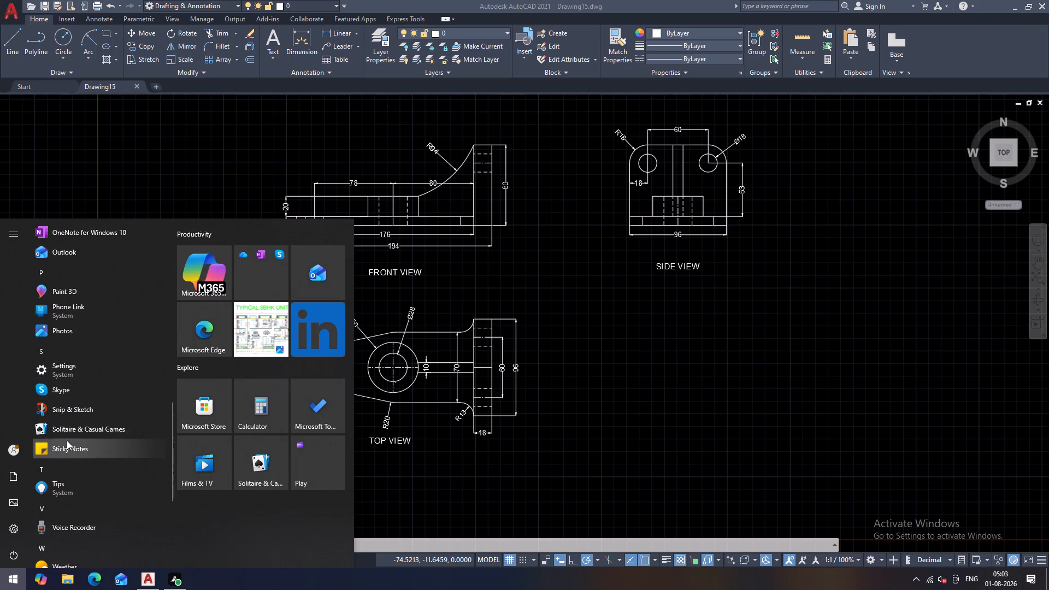
pyautogui.click(86, 410)
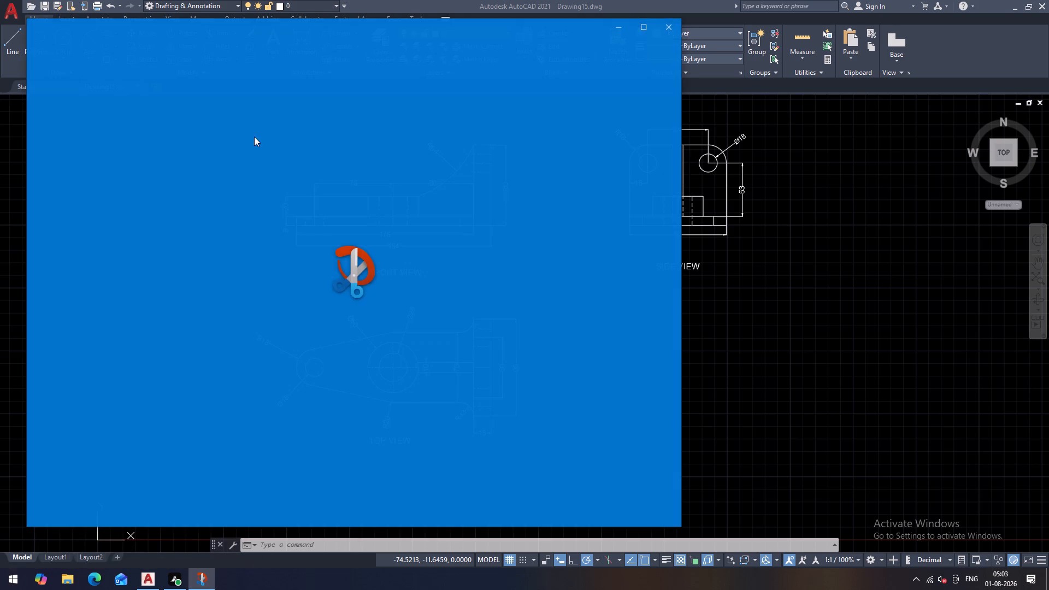
pyautogui.click(46, 46)
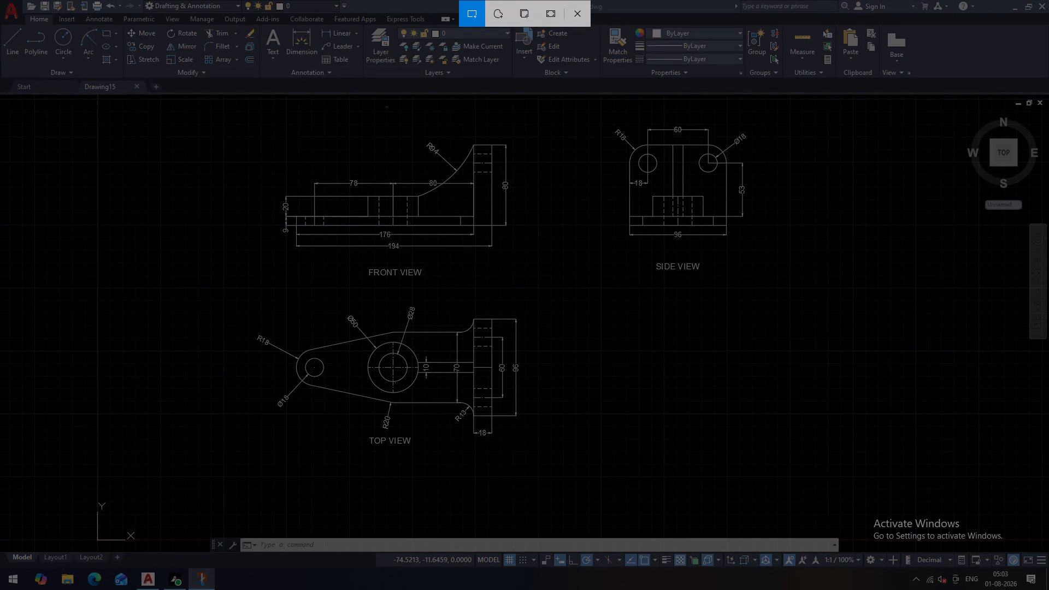
pyautogui.moveTo(250, 117); pyautogui.dragTo(567, 268)
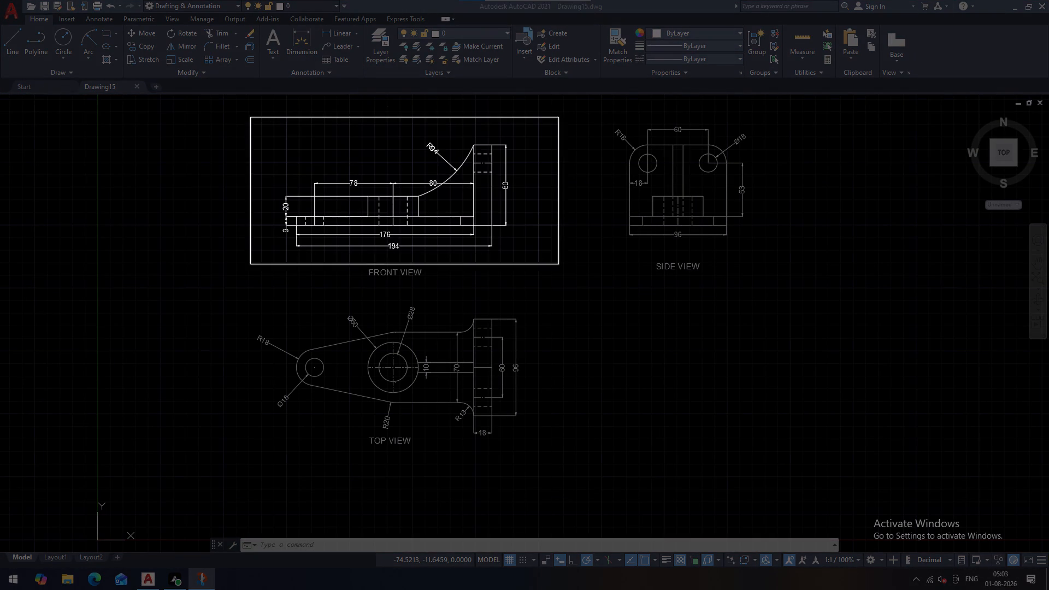
pyautogui.moveTo(567, 268); pyautogui.dragTo(761, 446)
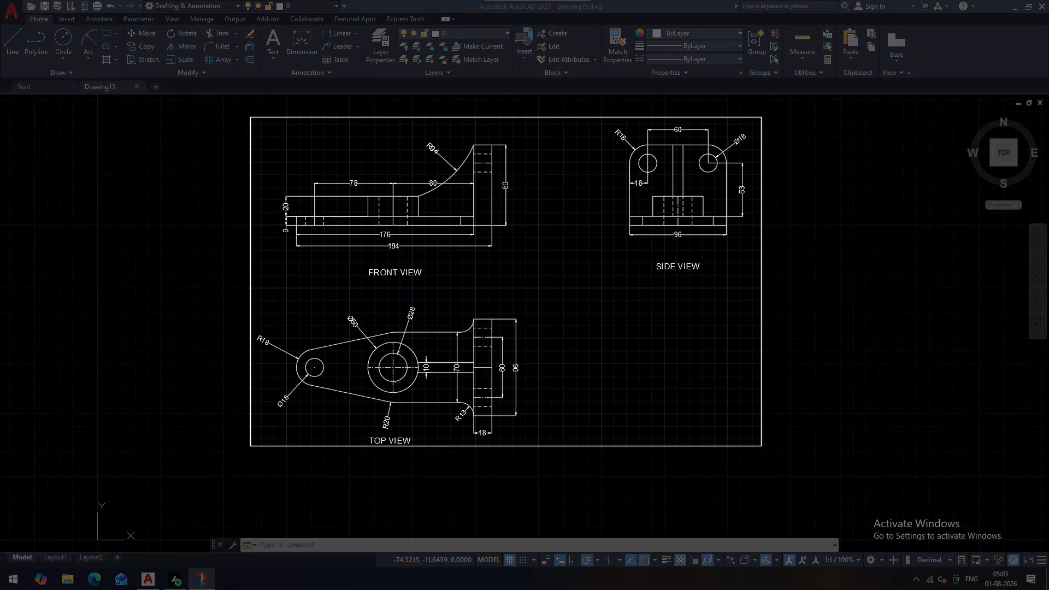
pyautogui.moveTo(761, 446); pyautogui.dragTo(759, 459)
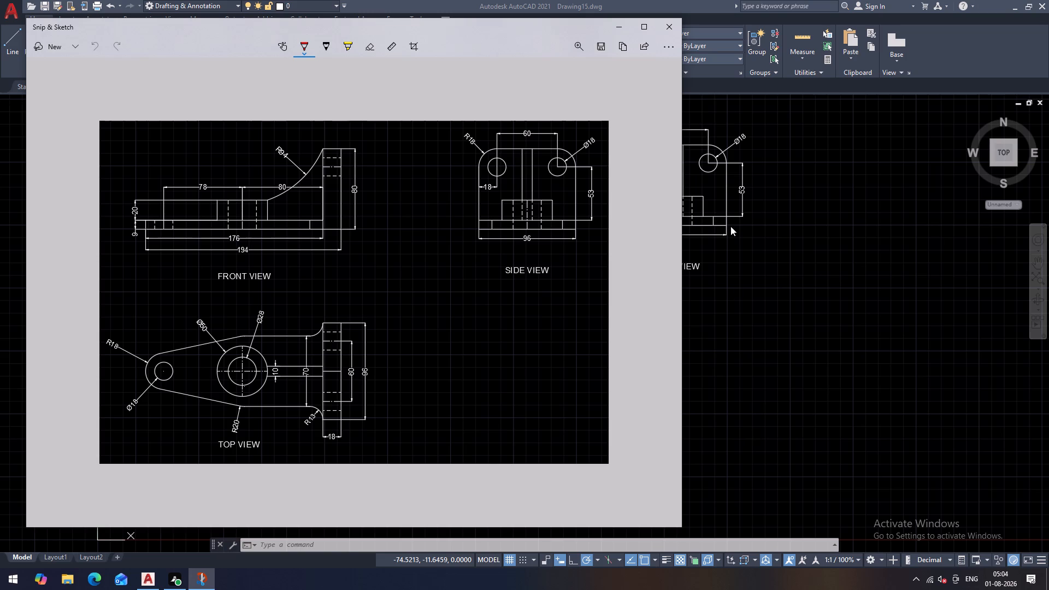
# Save the snip as a PNG named 15TH in the folder with the earlier numbered images, and close Snip & Sketch.
pyautogui.click(605, 48)
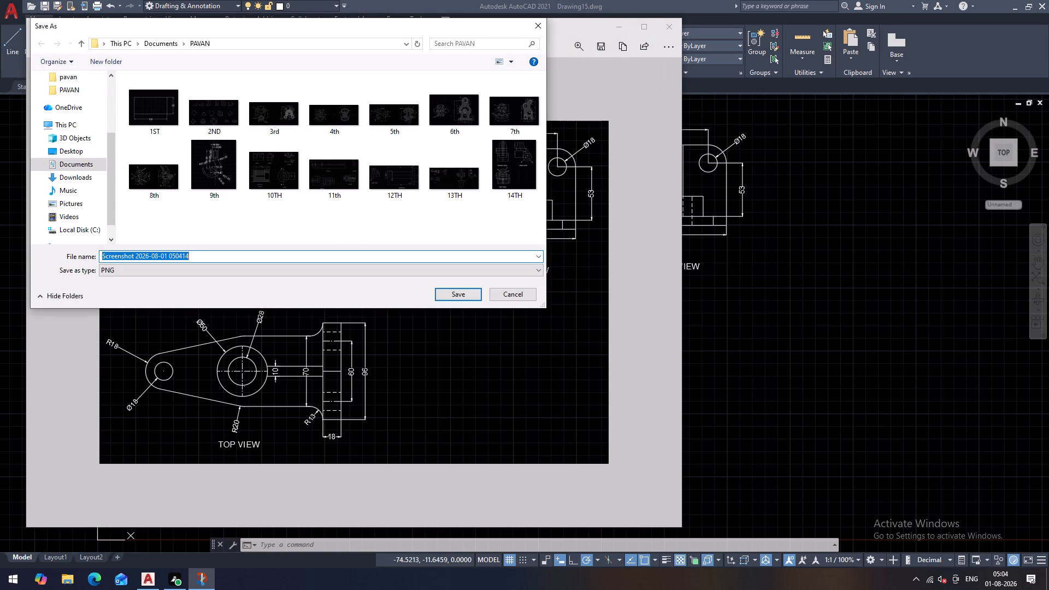
pyautogui.write('15')
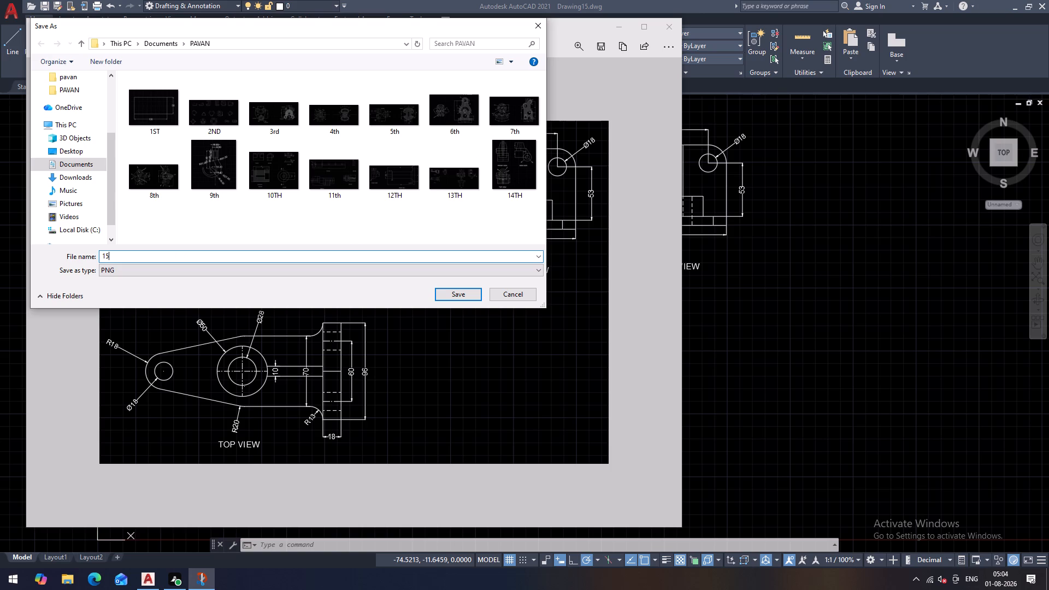
pyautogui.write('TH')
pyautogui.click(454, 296)
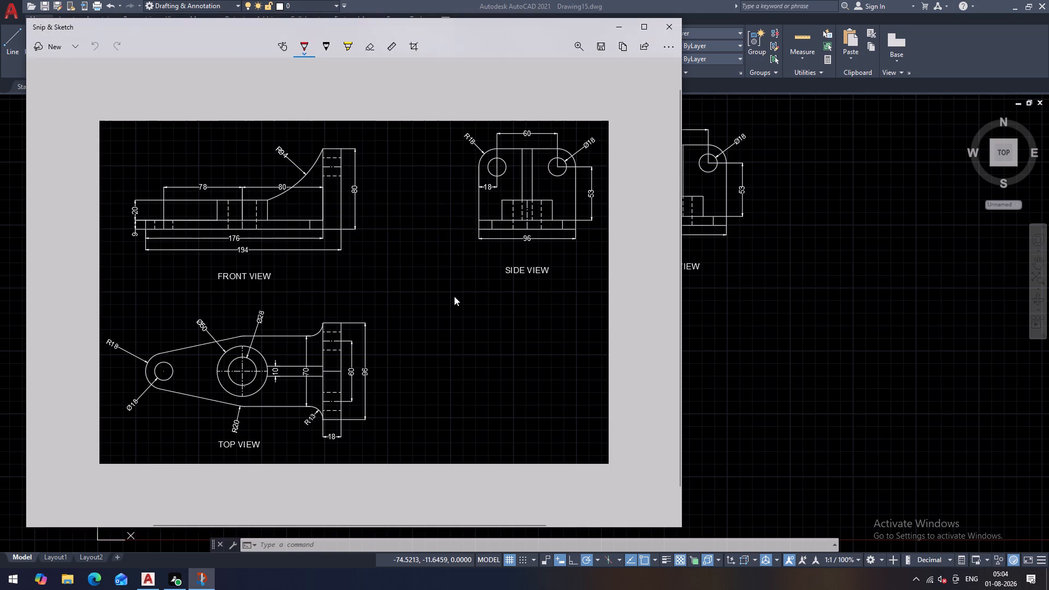
pyautogui.click(669, 35)
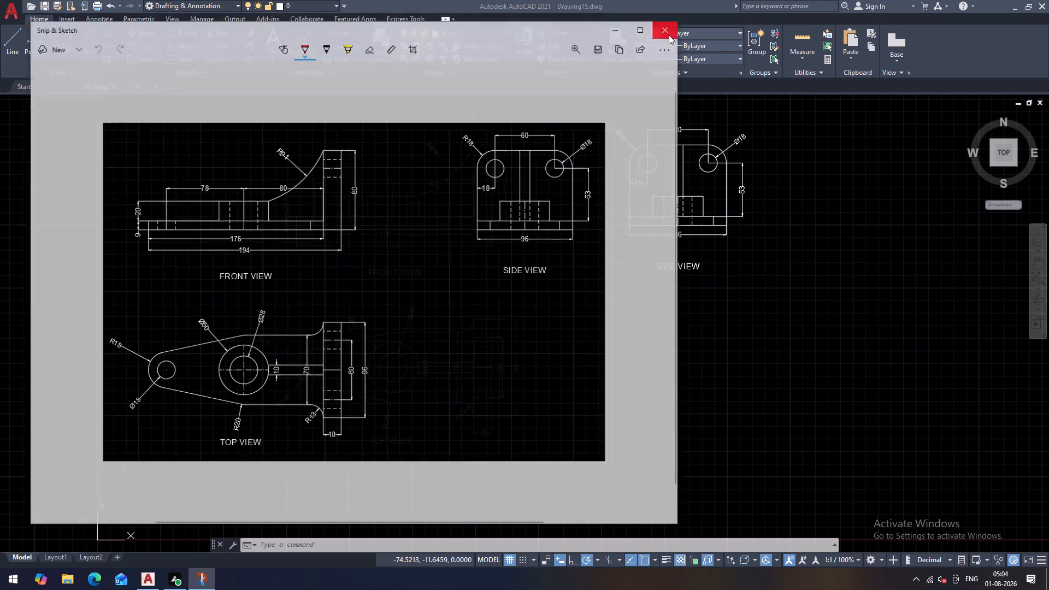